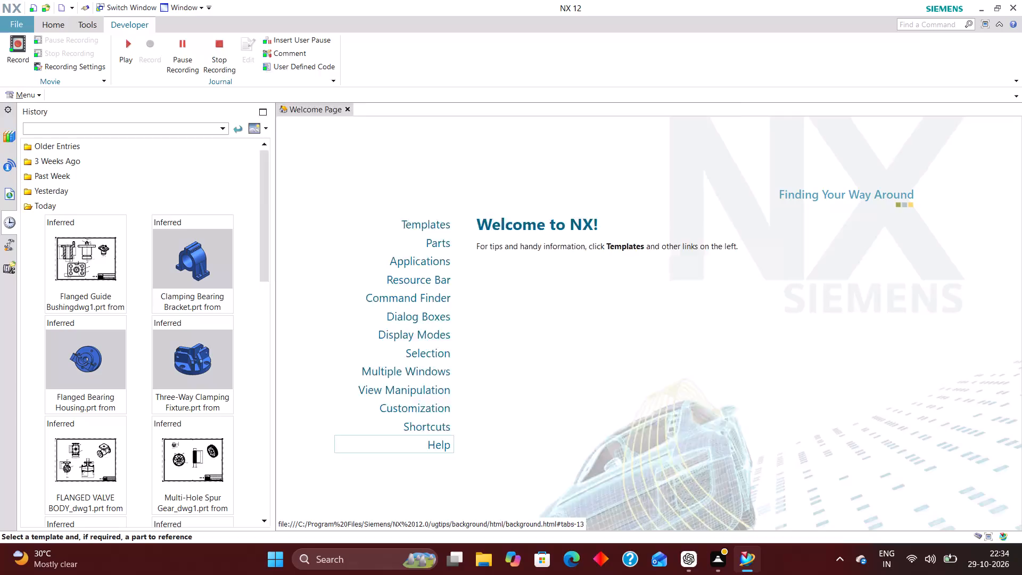
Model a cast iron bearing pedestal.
Create a new millimetre Model part, model1.prt, in the BEARING PEDESTAL folder inside Mechanical Components on the desktop.
{"action": "left_click", "coordinate": [290, 137]}
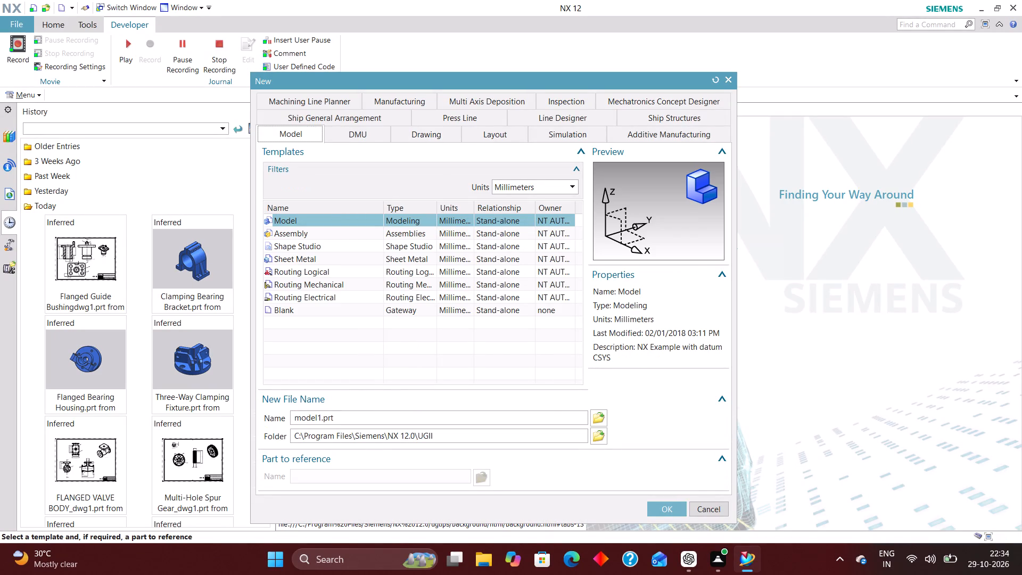
{"action": "left_click", "coordinate": [603, 439]}
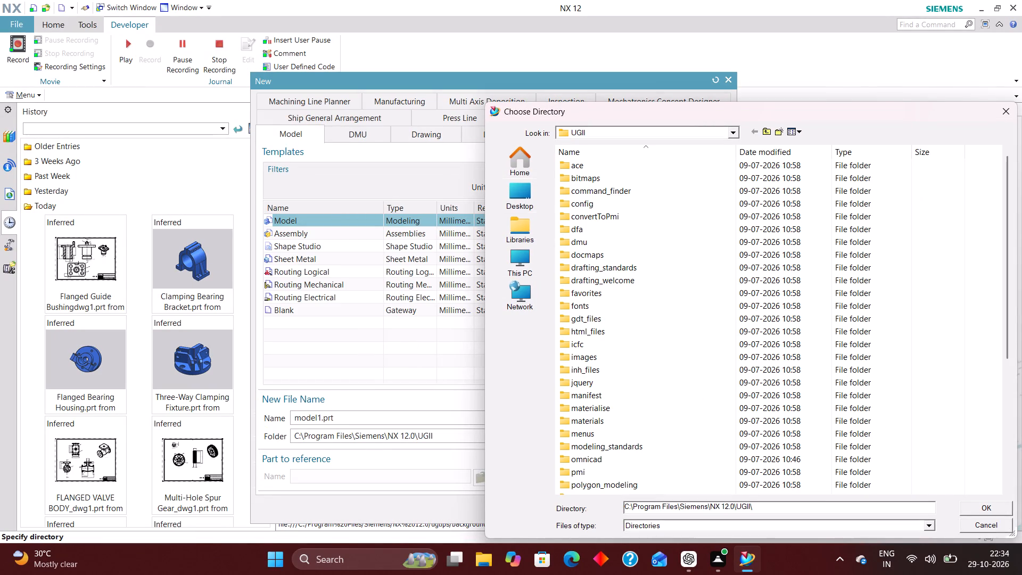
{"action": "left_click", "coordinate": [523, 201]}
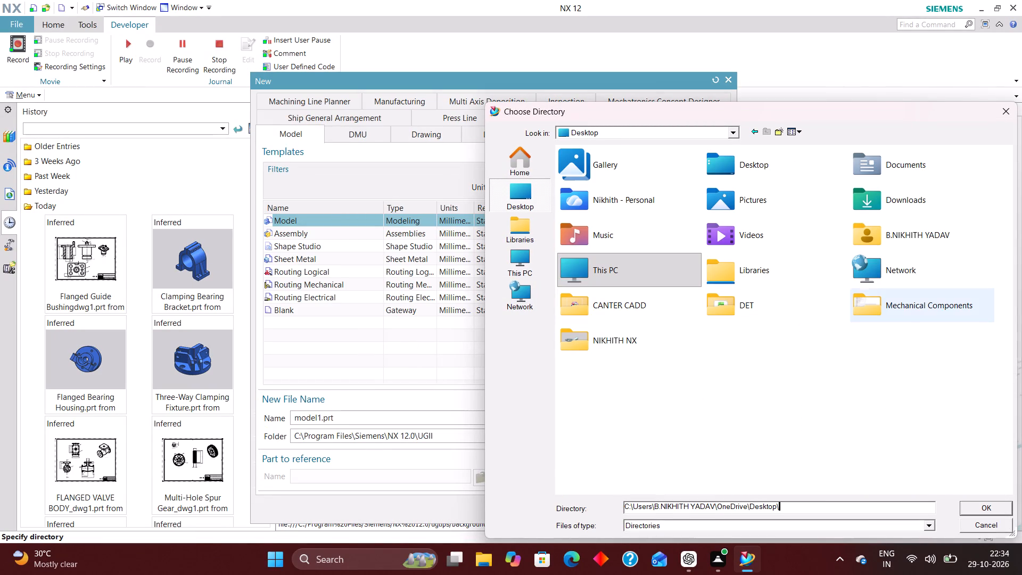
{"action": "double_click", "coordinate": [860, 305]}
{"action": "scroll", "coordinate": [654, 243], "scroll_direction": "down", "scroll_amount": 5}
{"action": "scroll", "coordinate": [653, 284], "scroll_direction": "up", "scroll_amount": 6}
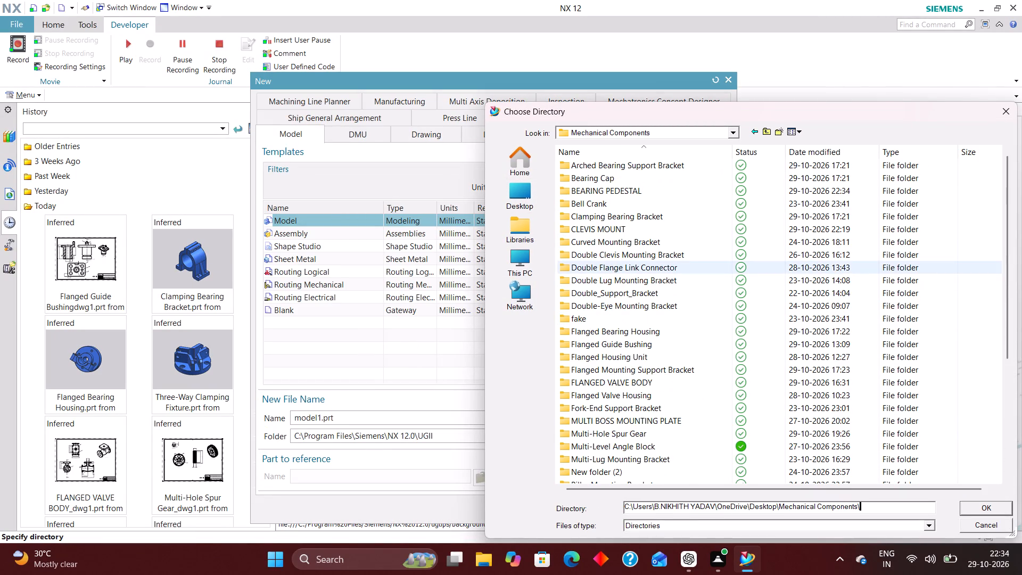
{"action": "double_click", "coordinate": [615, 192]}
{"action": "double_click", "coordinate": [655, 190]}
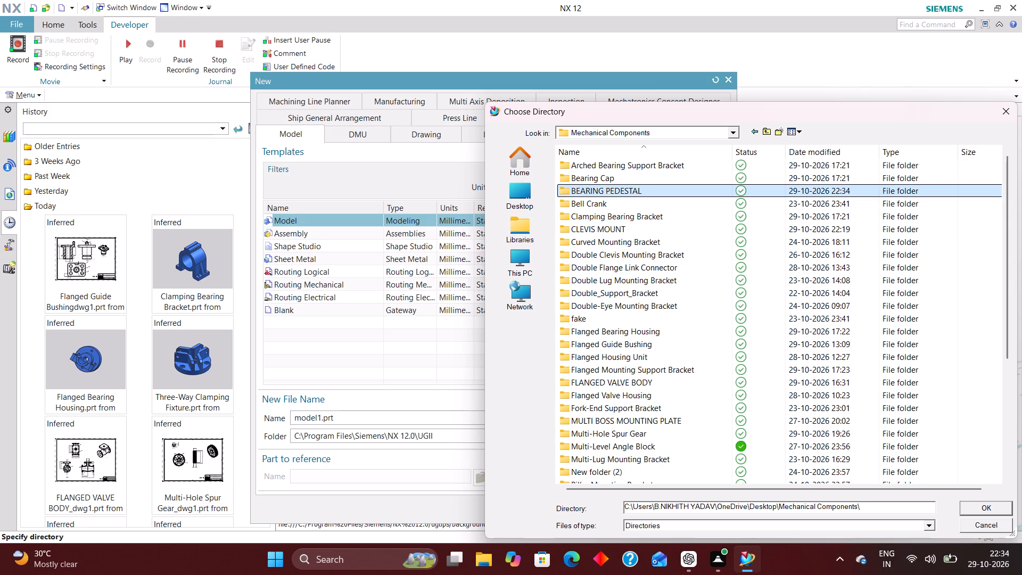
{"action": "double_click", "coordinate": [671, 192]}
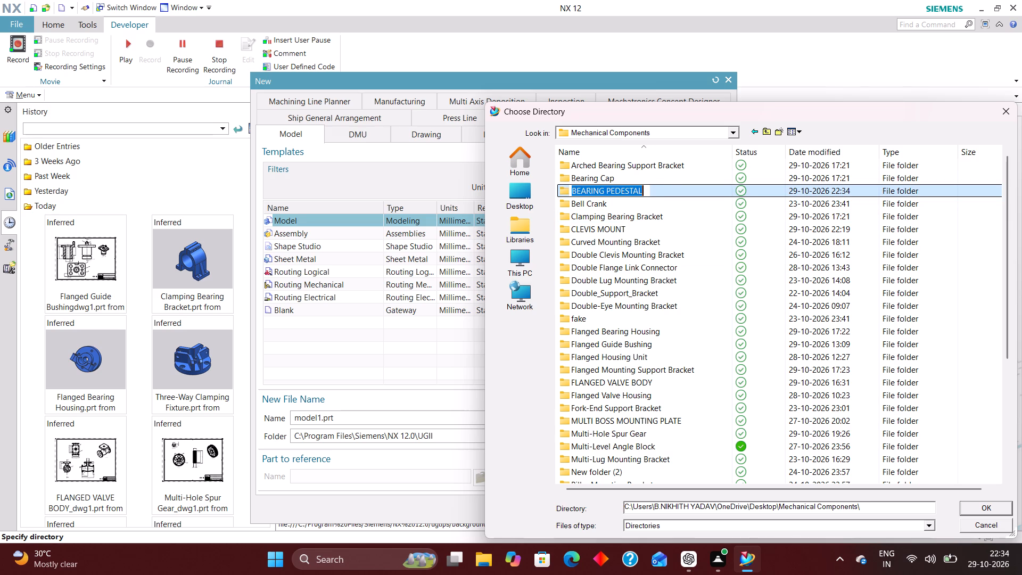
{"action": "left_click", "coordinate": [674, 195]}
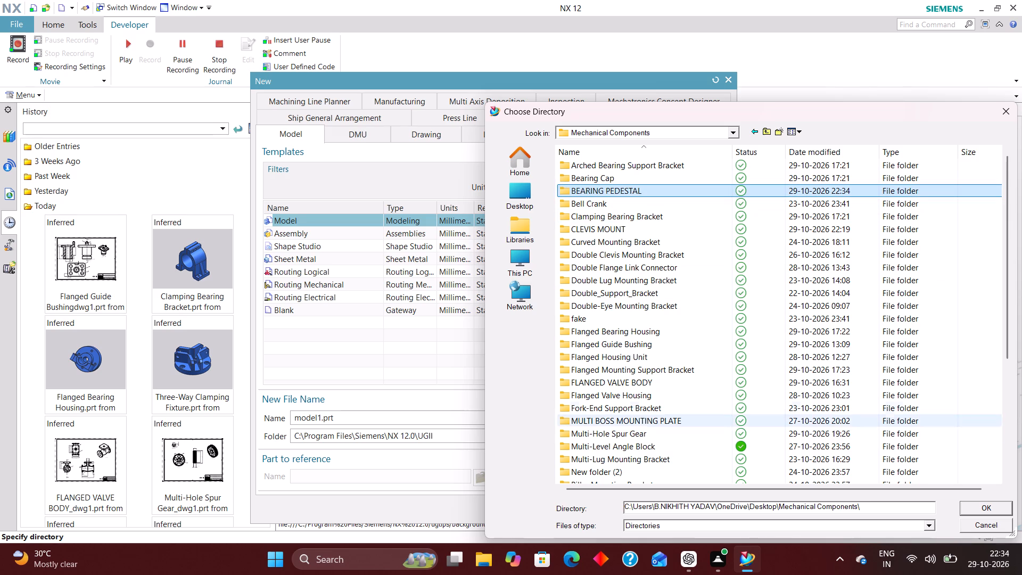
{"action": "left_click", "coordinate": [1001, 507]}
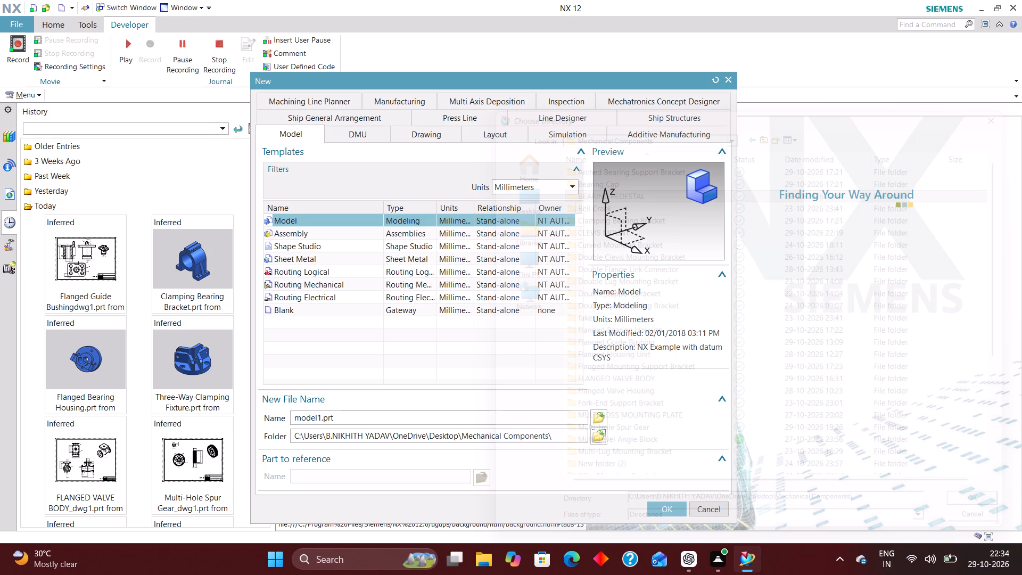
{"action": "left_click", "coordinate": [603, 440]}
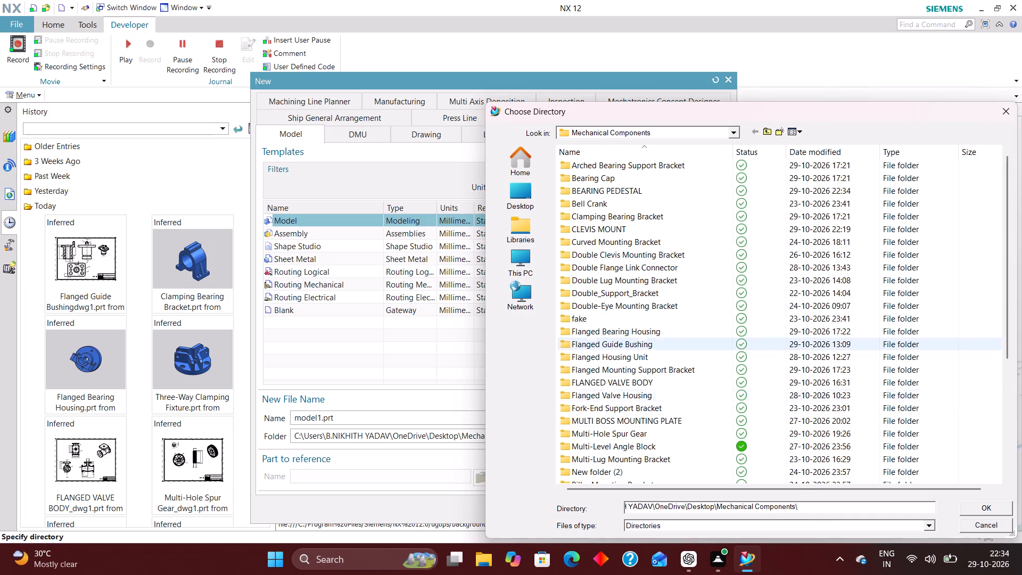
{"action": "double_click", "coordinate": [602, 191]}
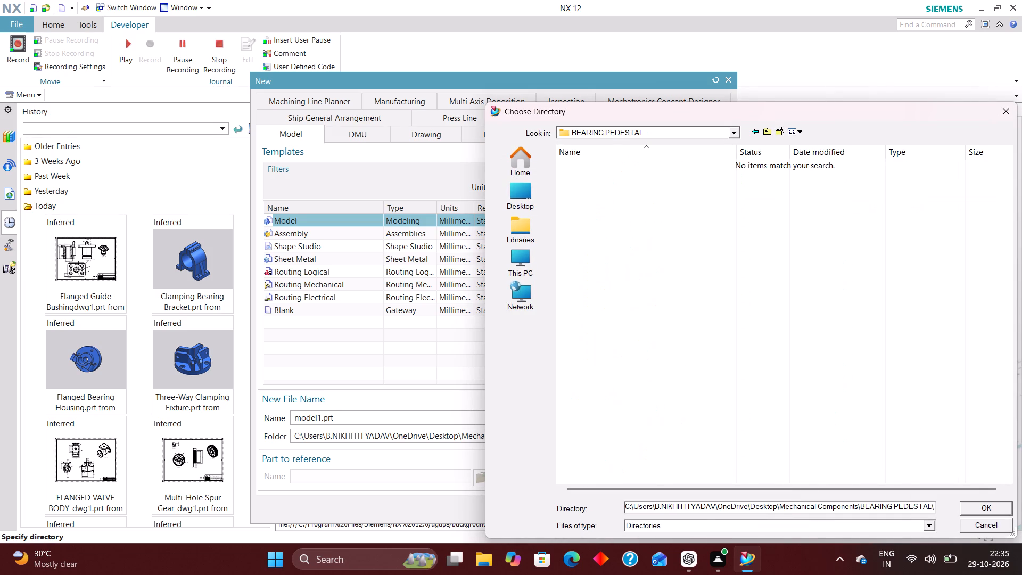
{"action": "left_click", "coordinate": [996, 506]}
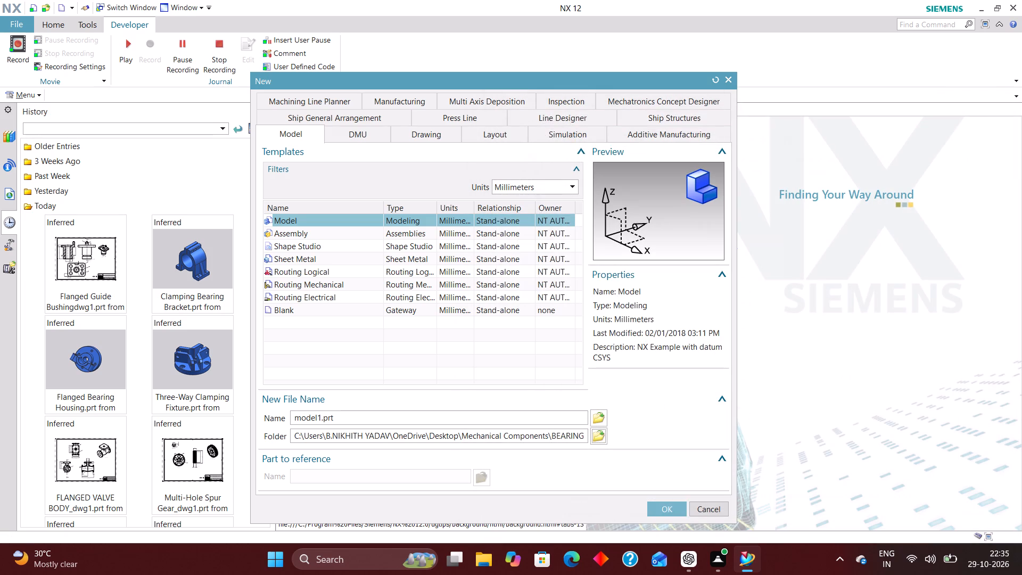
{"action": "left_click", "coordinate": [661, 506]}
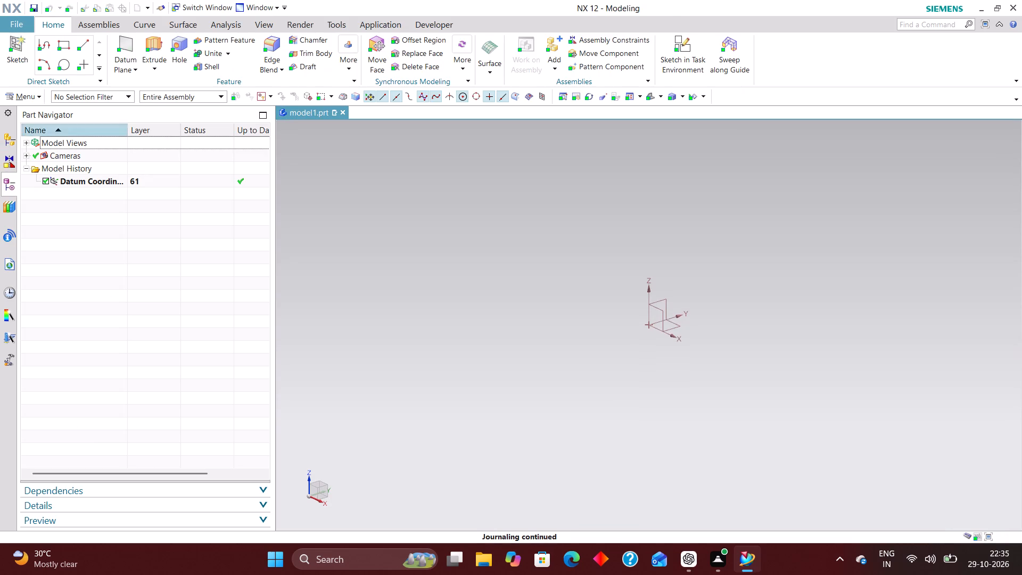
Configure the sketch preferences with dimension labels as Value, and continuous auto dimensioning and auto dimension display disabled.
{"action": "left_click", "coordinate": [18, 97]}
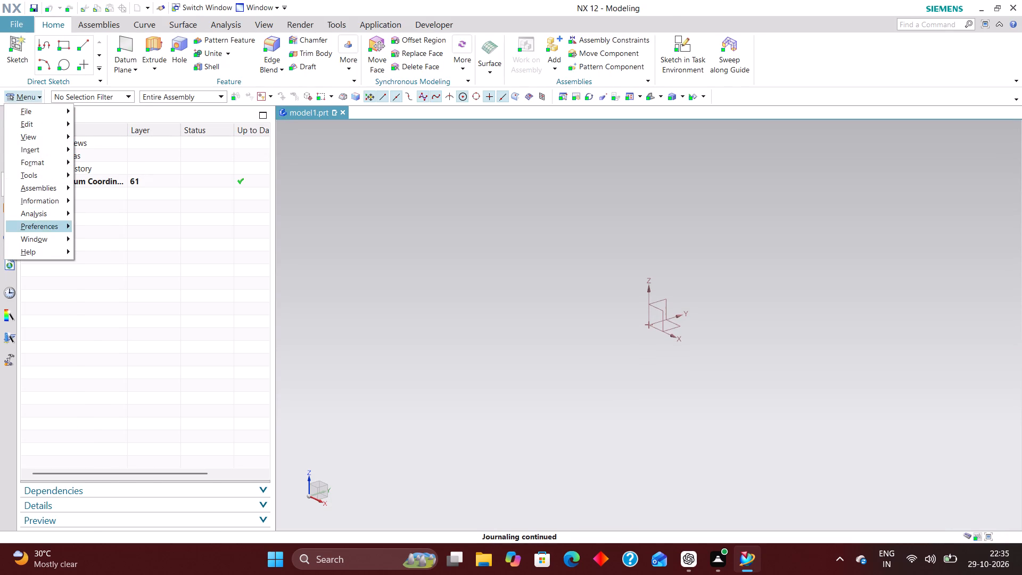
{"action": "left_click", "coordinate": [48, 228]}
{"action": "left_click", "coordinate": [112, 229]}
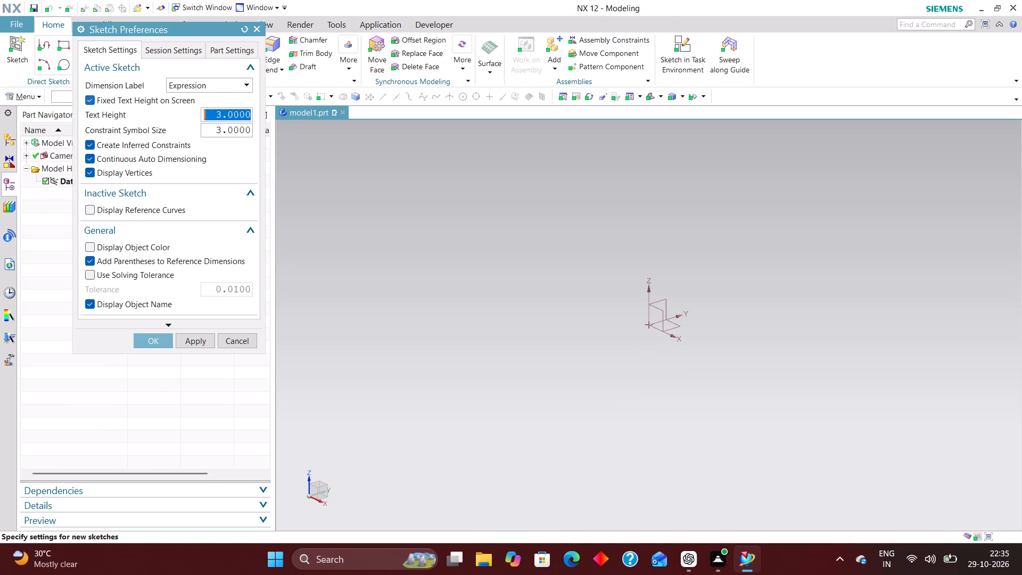
{"action": "left_click", "coordinate": [189, 82]}
{"action": "left_click", "coordinate": [188, 127]}
{"action": "left_click", "coordinate": [157, 157]}
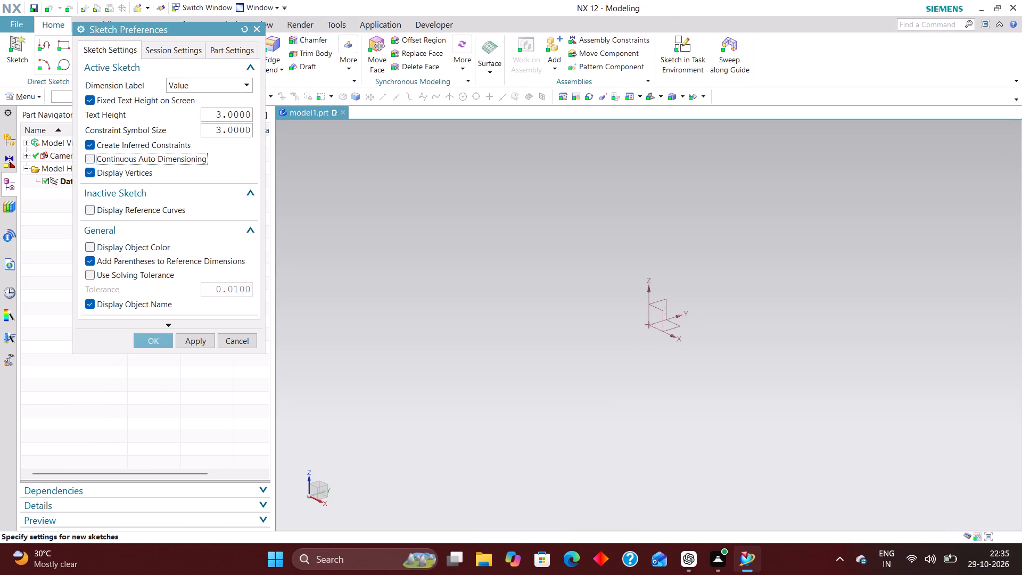
{"action": "left_click", "coordinate": [167, 50]}
{"action": "left_click", "coordinate": [114, 137]}
{"action": "left_click", "coordinate": [162, 342]}
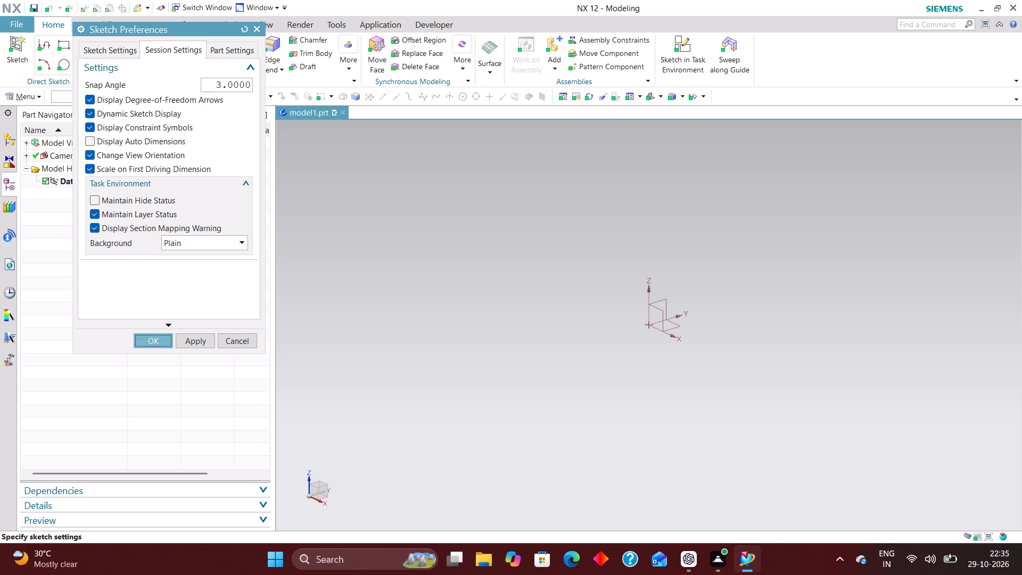
Start a task-environment sketch on the XY plane and draw a rectangle about 81 mm wide and 114 mm high around the origin.
{"action": "left_click", "coordinate": [682, 44]}
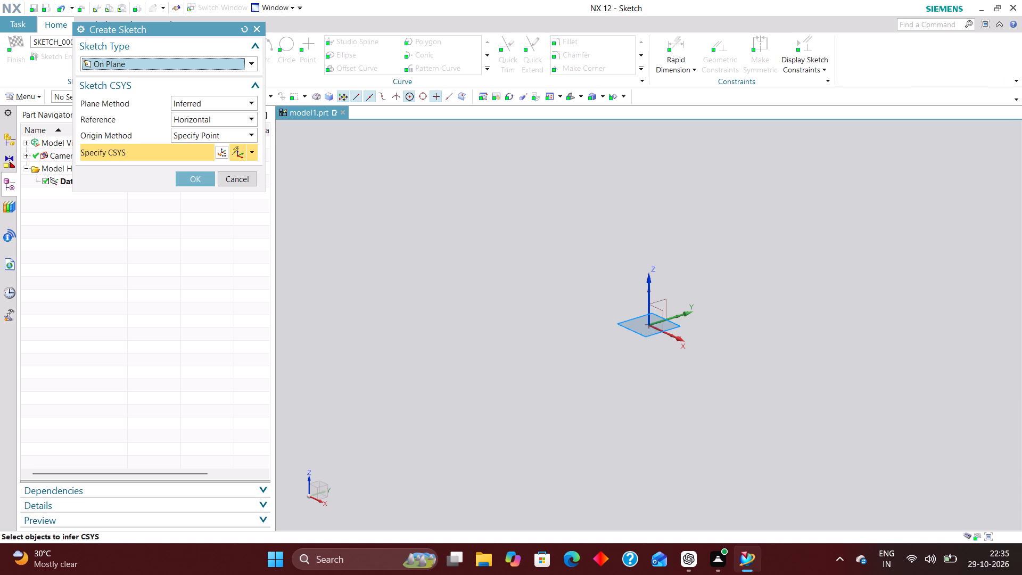
{"action": "left_click", "coordinate": [674, 326]}
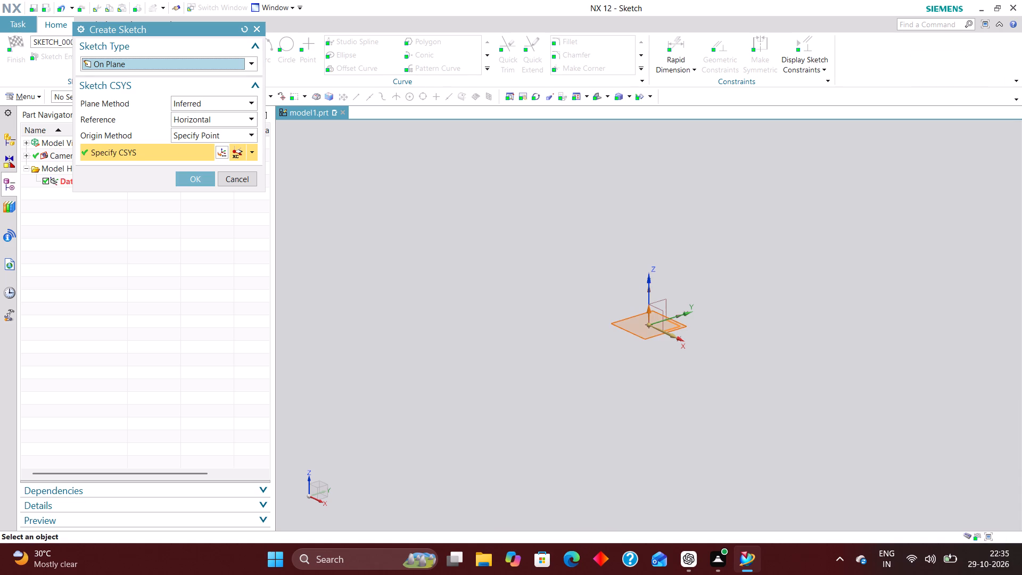
{"action": "left_click", "coordinate": [193, 183]}
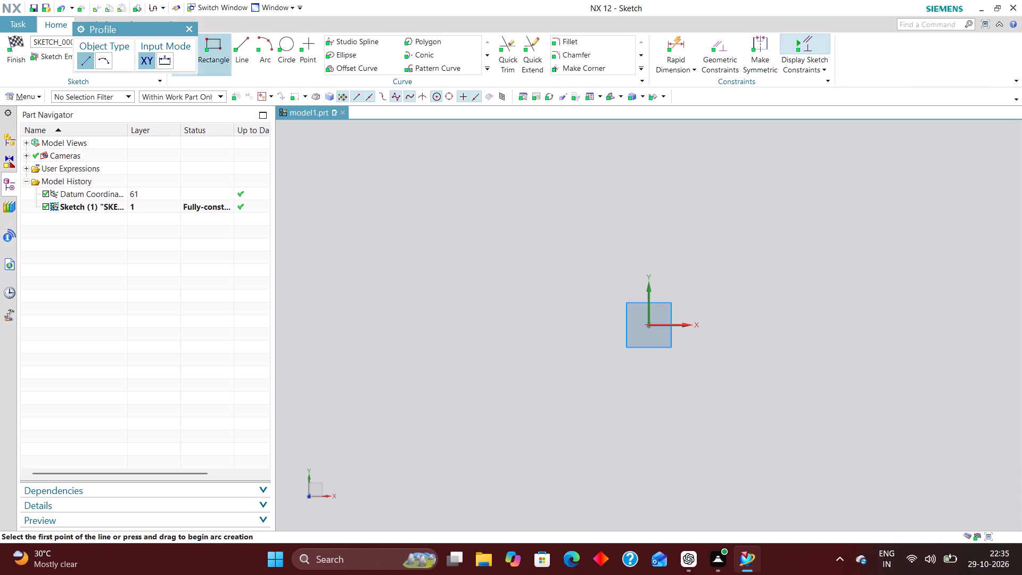
{"action": "left_click", "coordinate": [209, 42]}
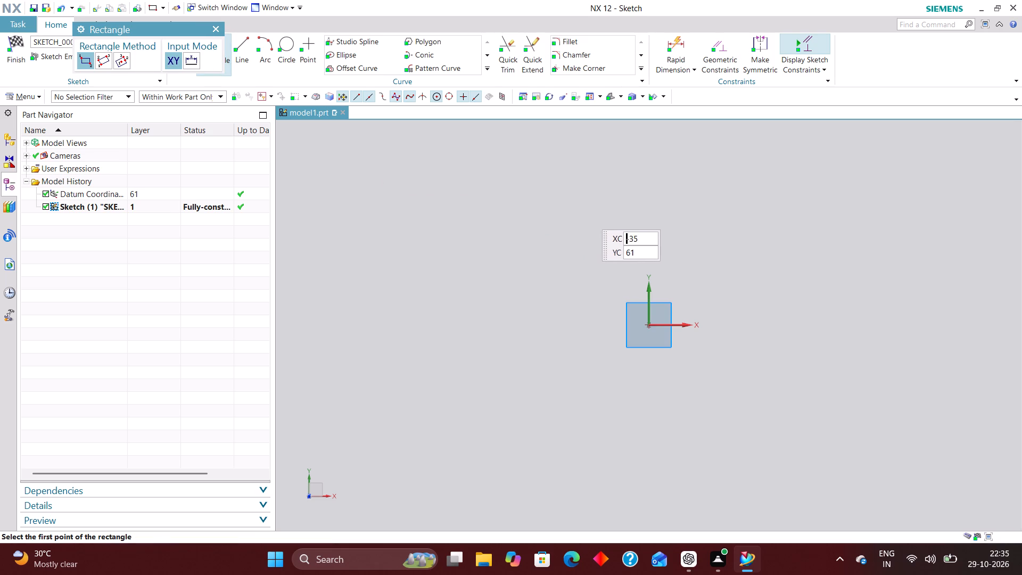
{"action": "left_click", "coordinate": [570, 204]}
{"action": "left_click", "coordinate": [719, 415]}
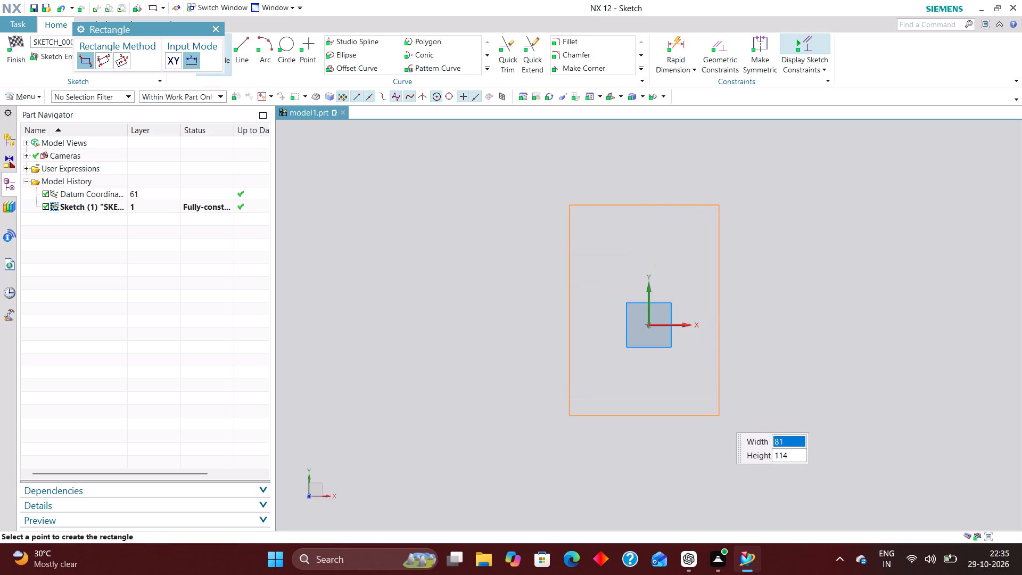
{"action": "left_click", "coordinate": [217, 30]}
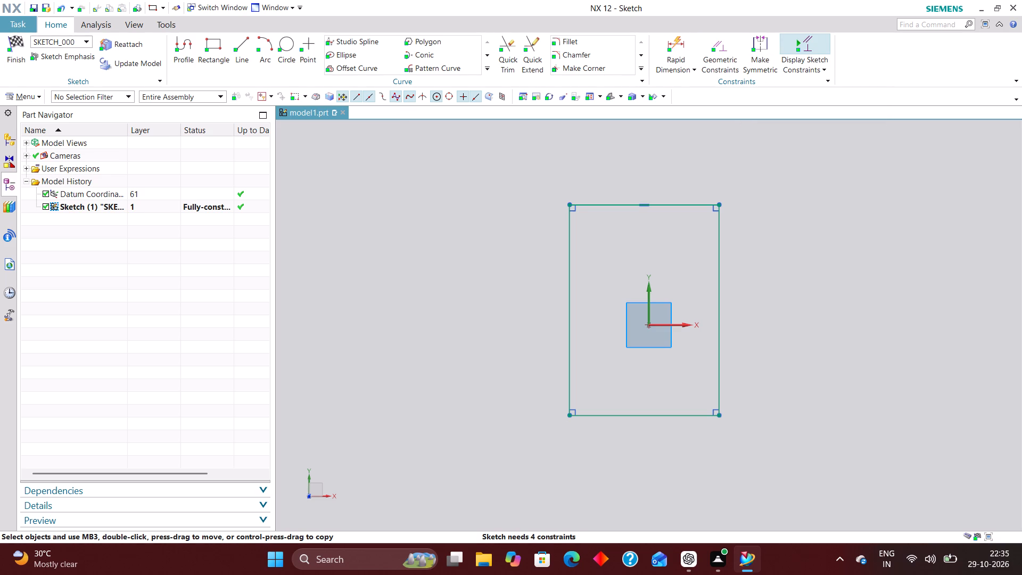
Centre the rectangle on the origin by constraining its upper edge's midpoint to the Y axis and a side edge's midpoint to the X axis.
{"action": "left_click", "coordinate": [720, 47]}
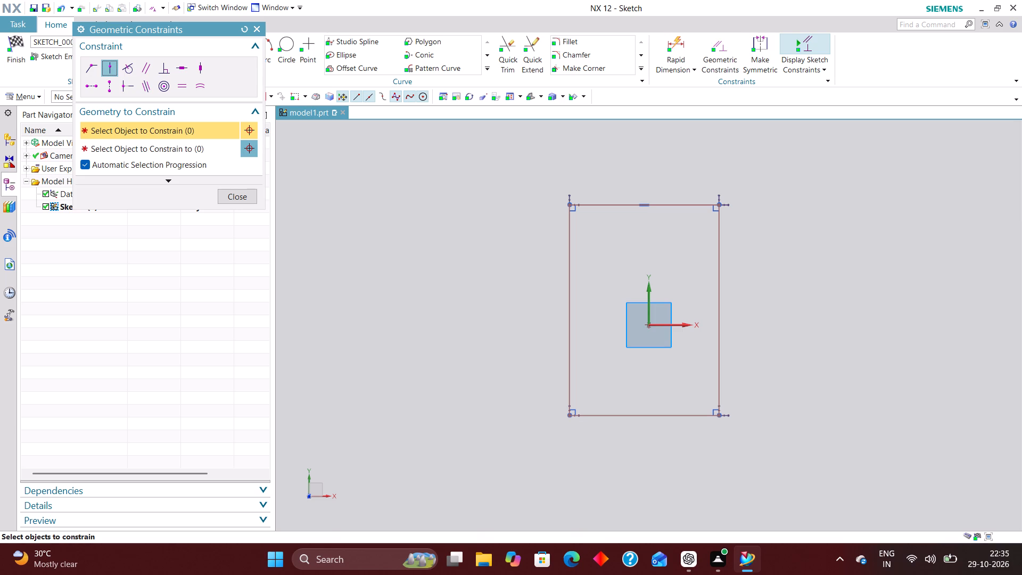
{"action": "left_click", "coordinate": [642, 203]}
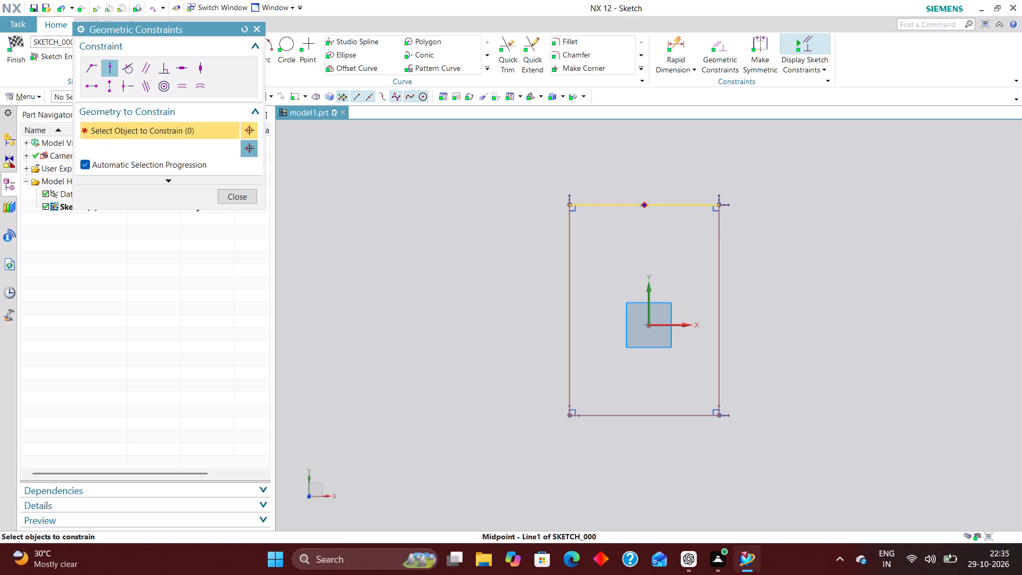
{"action": "left_click", "coordinate": [648, 292]}
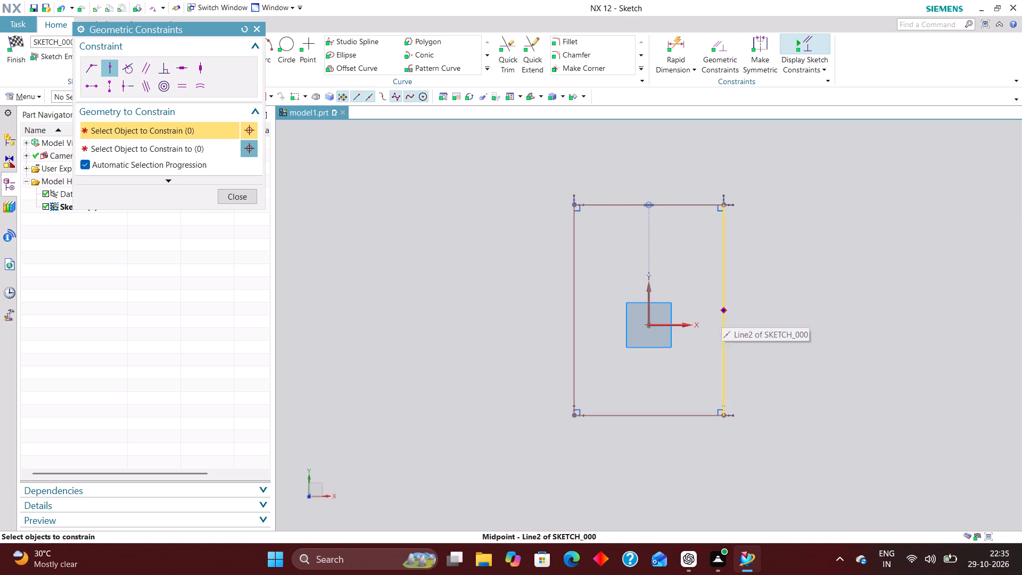
{"action": "left_click", "coordinate": [724, 306]}
{"action": "left_click", "coordinate": [678, 325]}
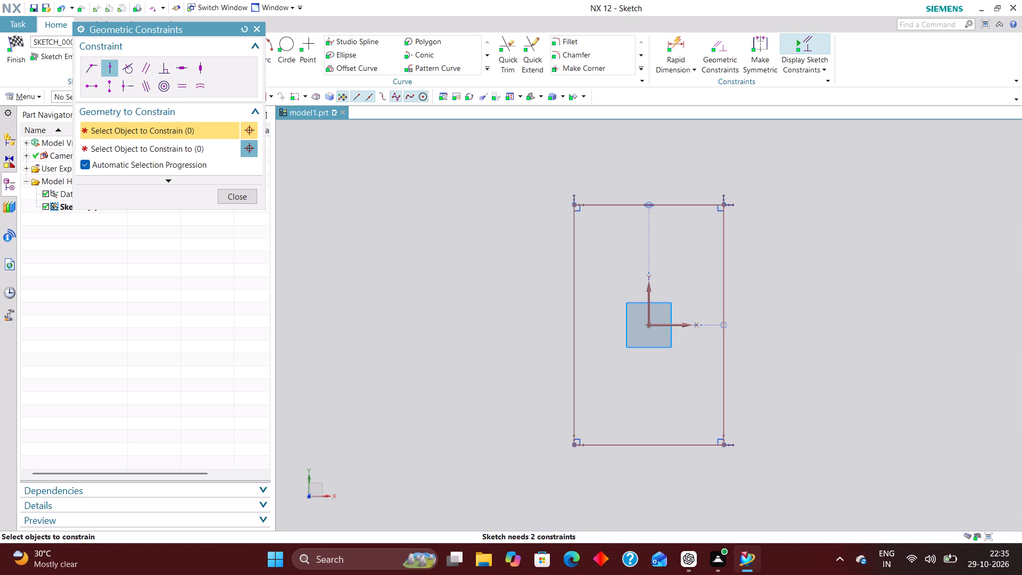
{"action": "left_click", "coordinate": [249, 193]}
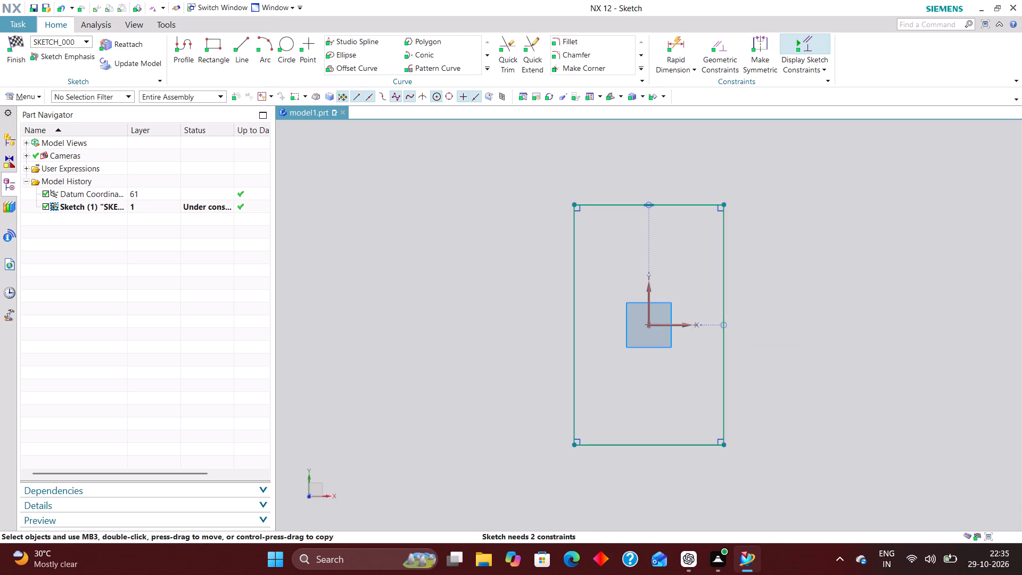
Dimension the rectangle 90 mm wide and 50 mm high, and finish the sketch.
{"action": "left_click", "coordinate": [684, 43]}
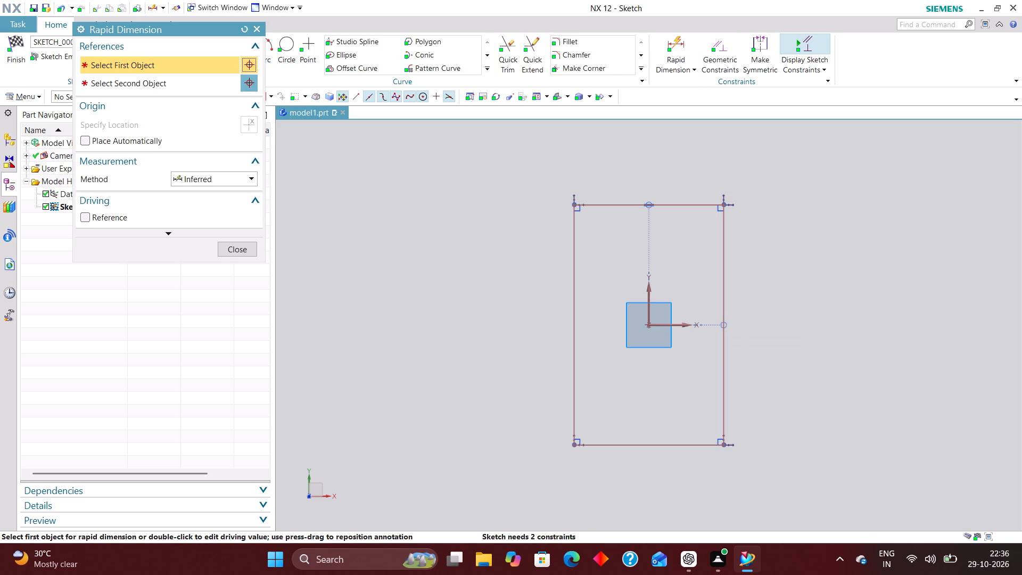
{"action": "left_click", "coordinate": [683, 444]}
{"action": "left_click", "coordinate": [665, 486]}
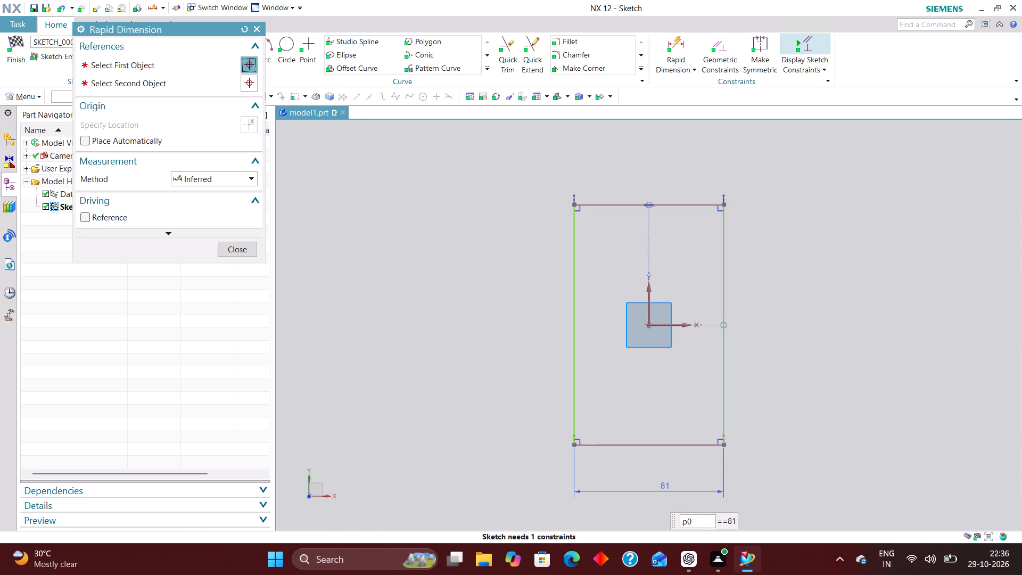
{"action": "type", "text": "90"}
{"action": "key", "text": "Return"}
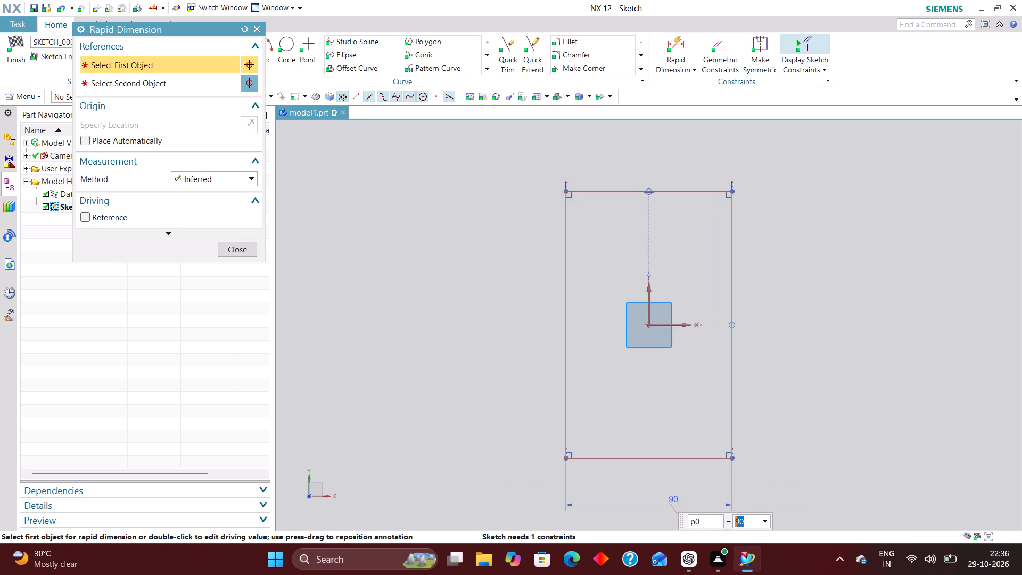
{"action": "left_click", "coordinate": [735, 399]}
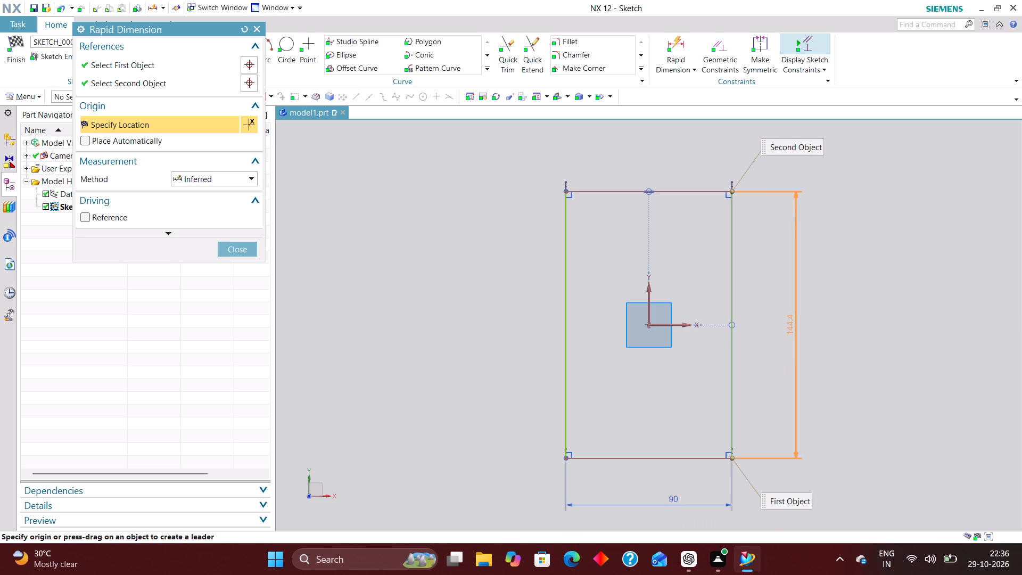
{"action": "left_click", "coordinate": [790, 333]}
{"action": "type", "text": "50"}
{"action": "key", "text": "Return"}
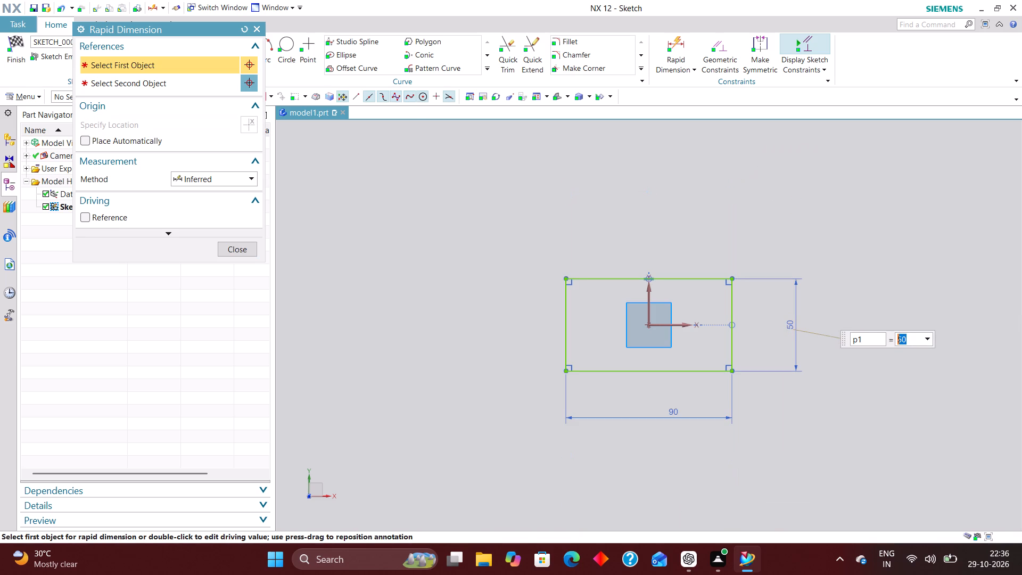
{"action": "left_click", "coordinate": [248, 250]}
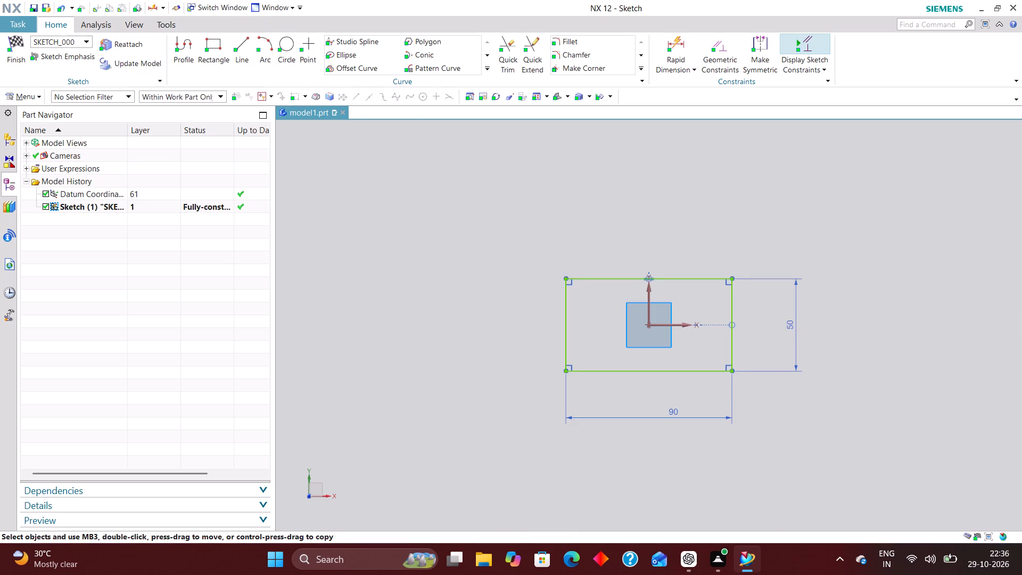
{"action": "left_click", "coordinate": [23, 39]}
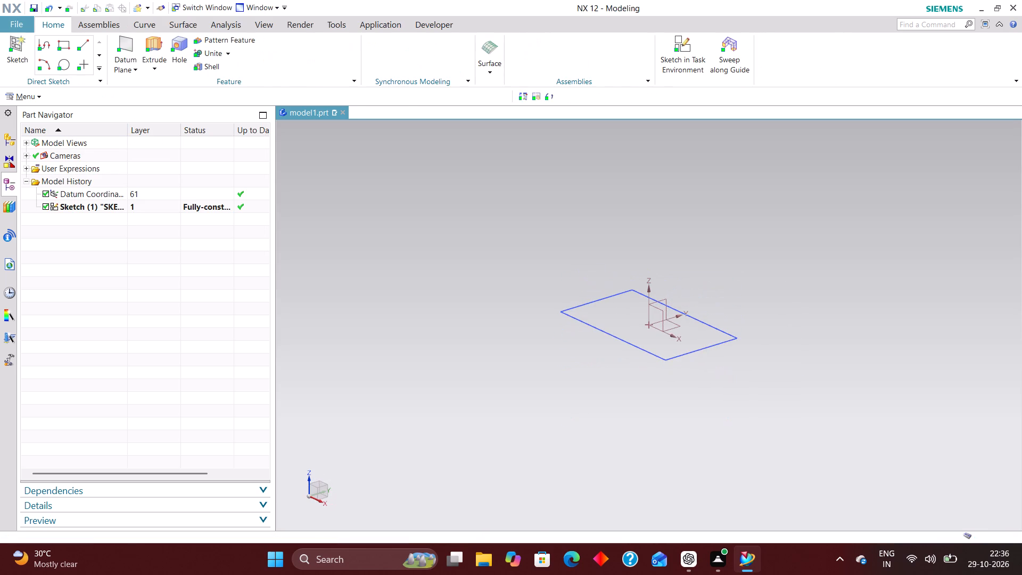
Extrude the rectangular base sketch from 0 to 10 mm along its normal with no Boolean operation.
{"action": "left_click", "coordinate": [159, 46]}
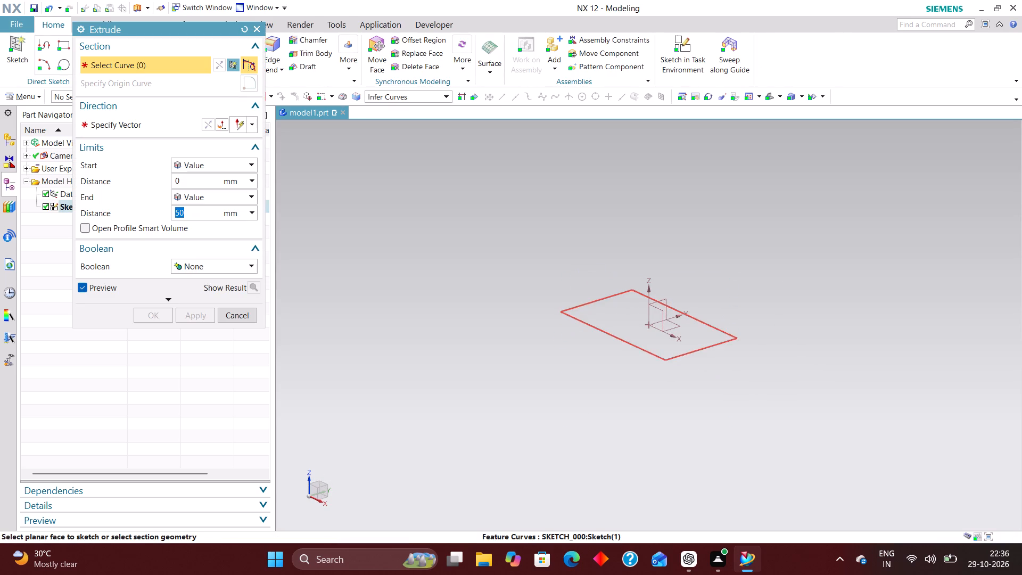
{"action": "left_click", "coordinate": [600, 333]}
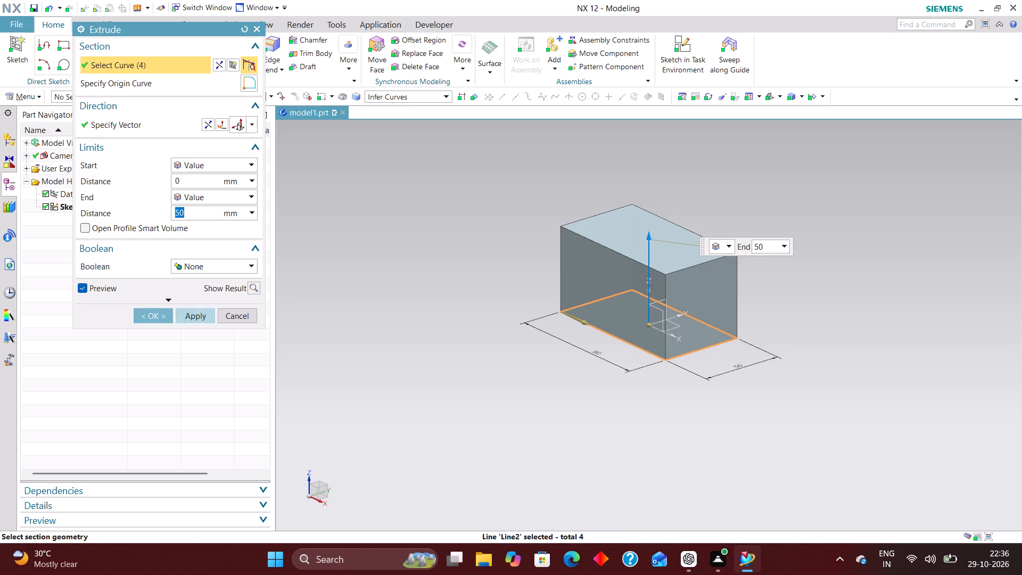
{"action": "type", "text": "10"}
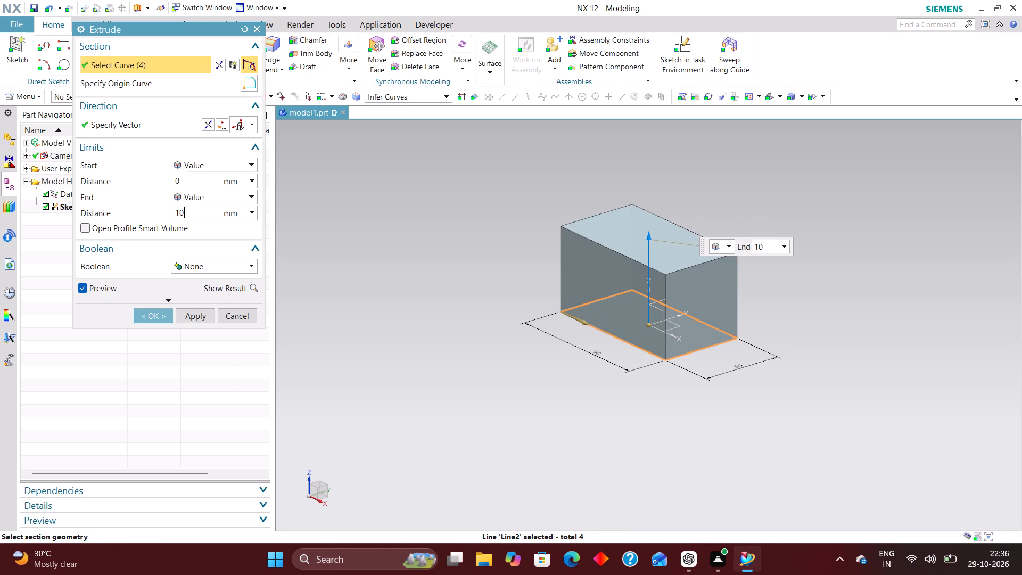
{"action": "key", "text": "Return"}
{"action": "left_click", "coordinate": [156, 317]}
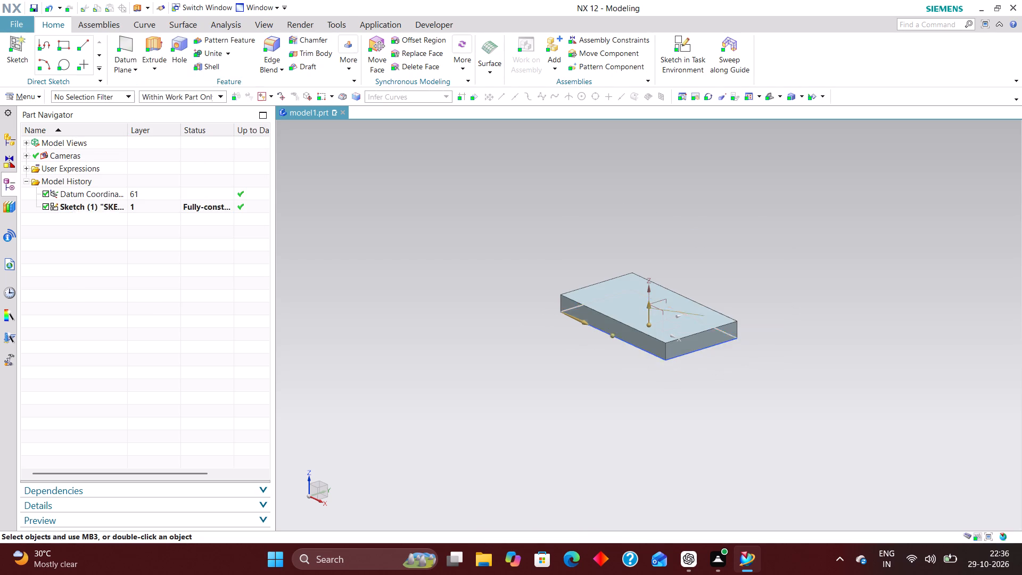
Hide the base rectangle sketch.
{"action": "scroll", "coordinate": [669, 324], "scroll_direction": "up", "scroll_amount": 2}
{"action": "right_click_drag", "start_coordinate": [629, 363], "coordinate": [645, 478]}
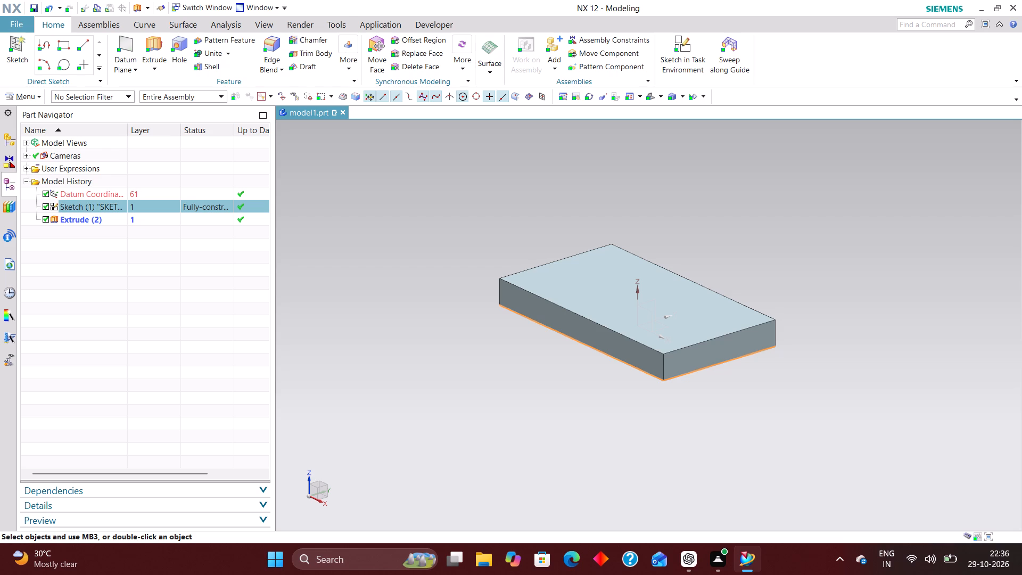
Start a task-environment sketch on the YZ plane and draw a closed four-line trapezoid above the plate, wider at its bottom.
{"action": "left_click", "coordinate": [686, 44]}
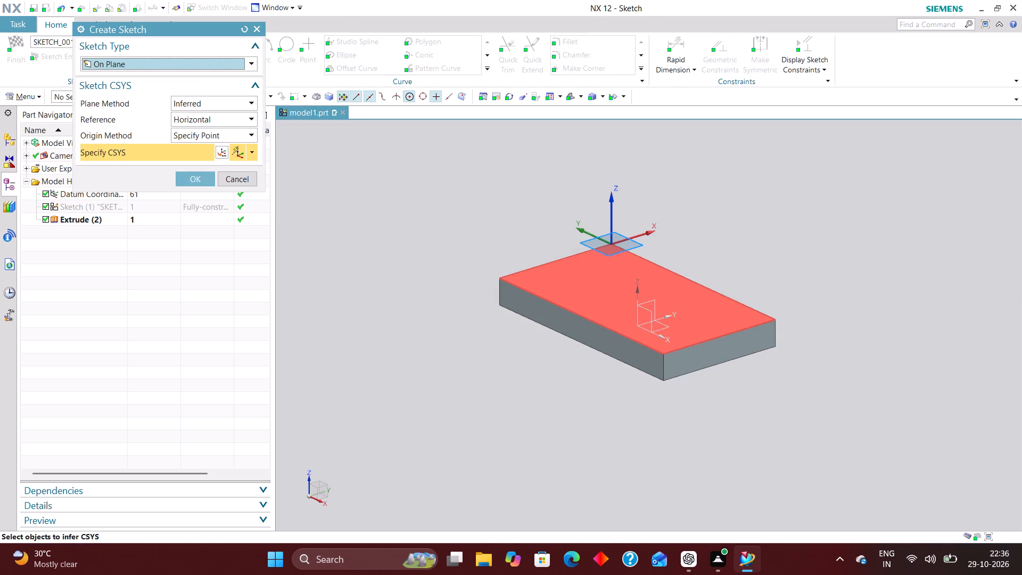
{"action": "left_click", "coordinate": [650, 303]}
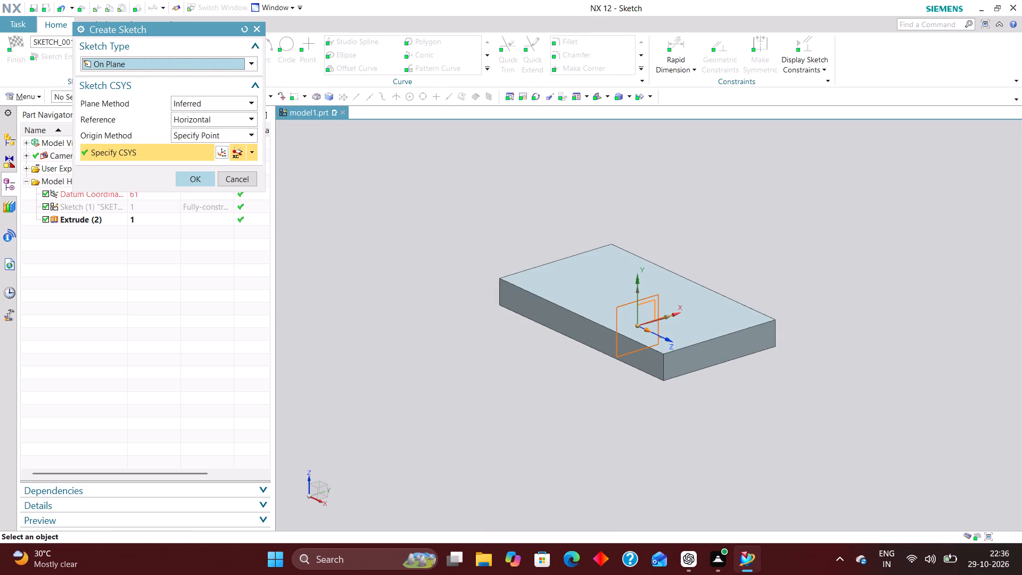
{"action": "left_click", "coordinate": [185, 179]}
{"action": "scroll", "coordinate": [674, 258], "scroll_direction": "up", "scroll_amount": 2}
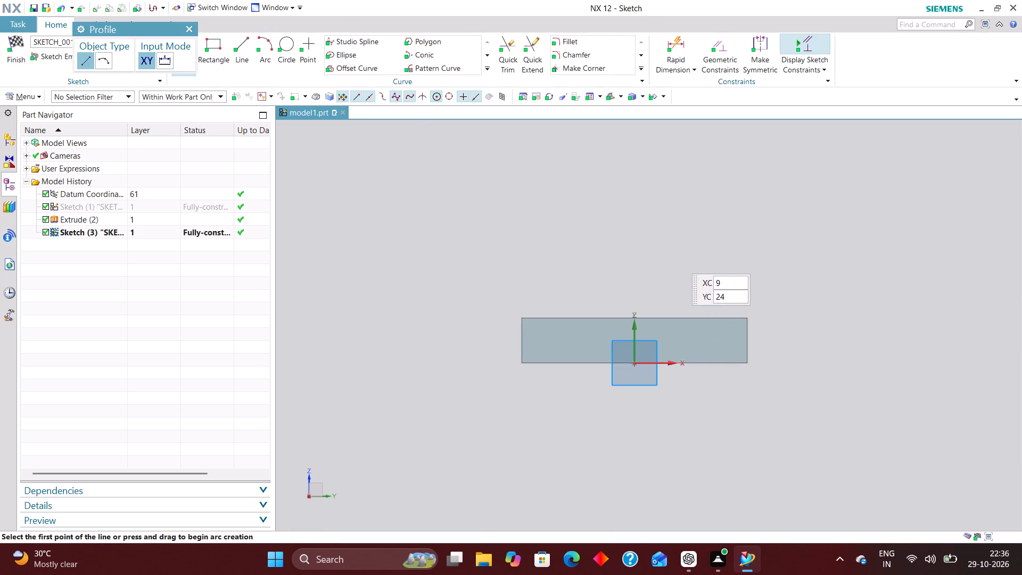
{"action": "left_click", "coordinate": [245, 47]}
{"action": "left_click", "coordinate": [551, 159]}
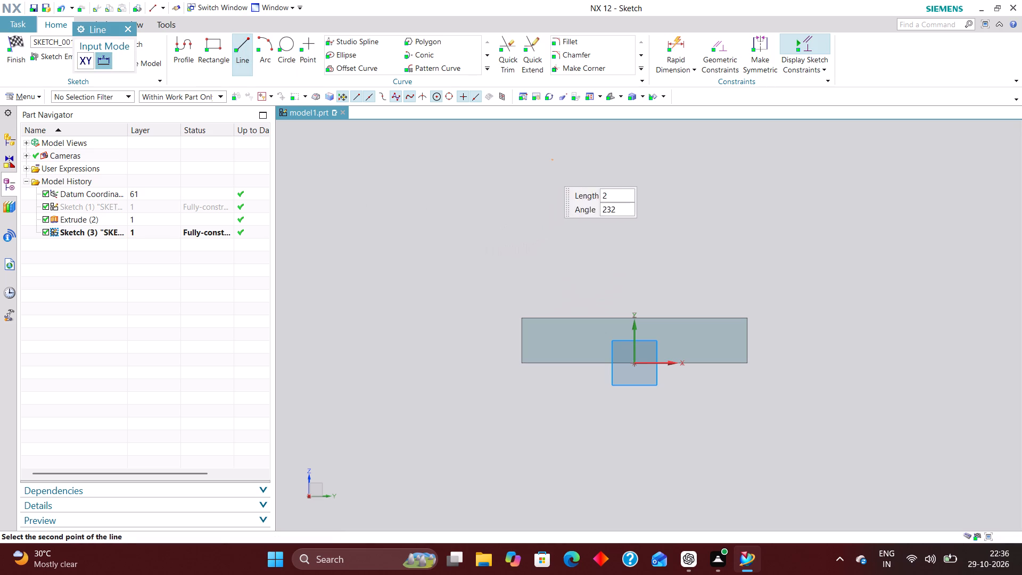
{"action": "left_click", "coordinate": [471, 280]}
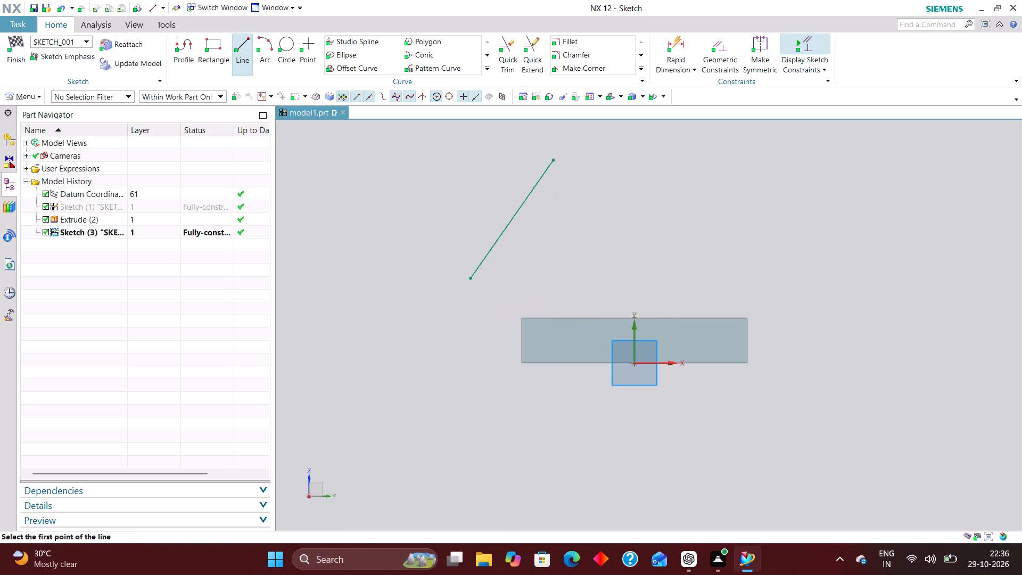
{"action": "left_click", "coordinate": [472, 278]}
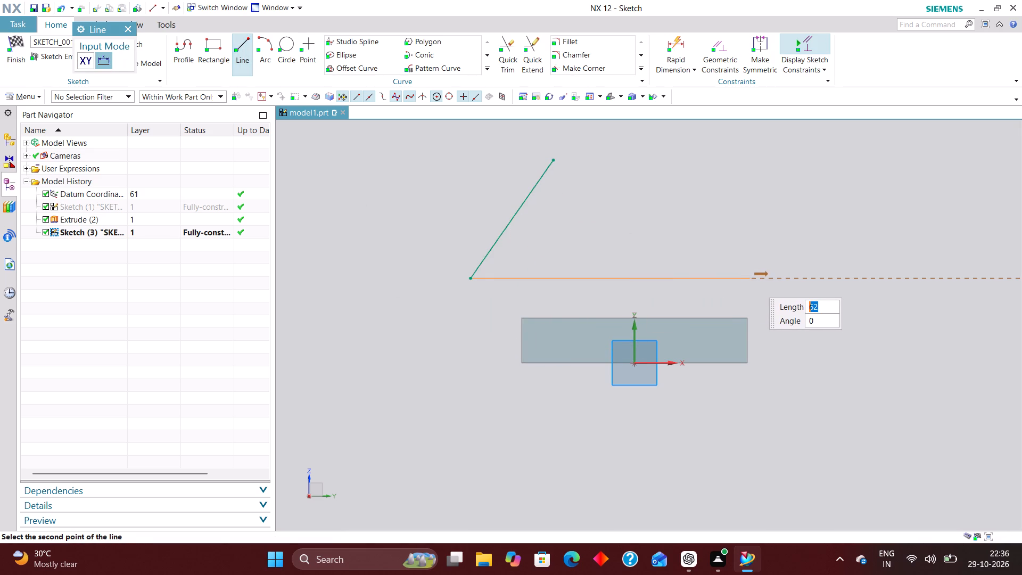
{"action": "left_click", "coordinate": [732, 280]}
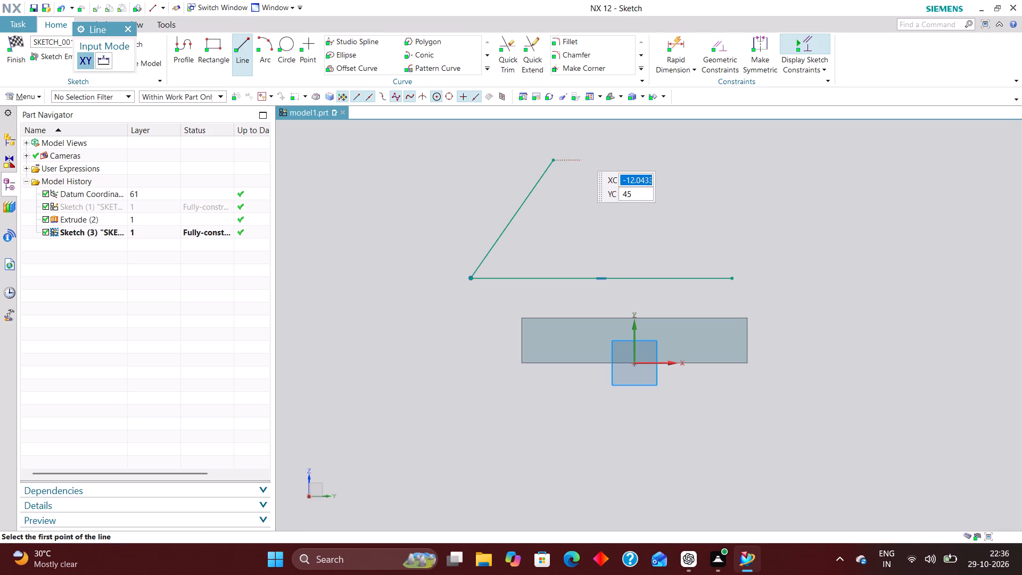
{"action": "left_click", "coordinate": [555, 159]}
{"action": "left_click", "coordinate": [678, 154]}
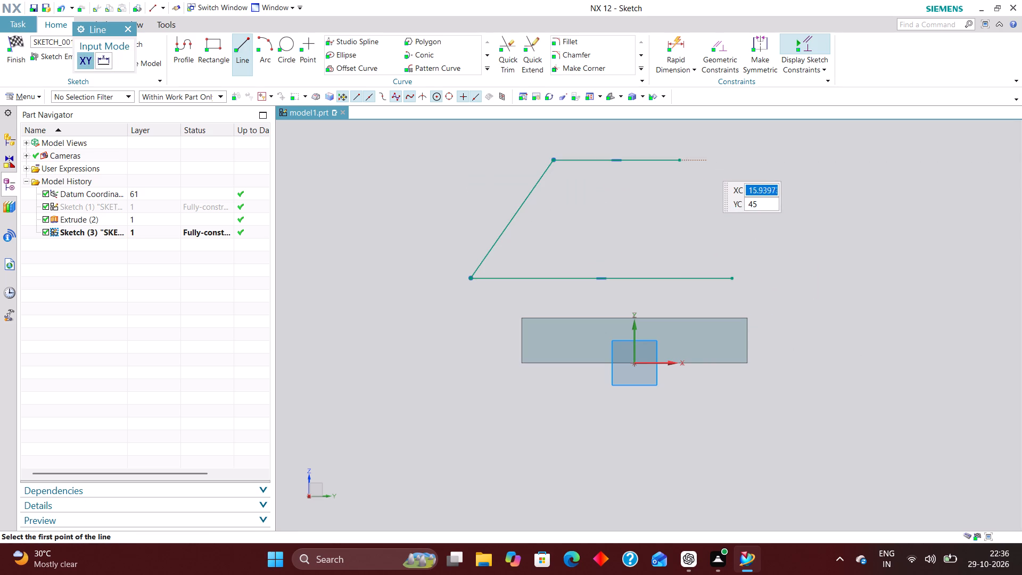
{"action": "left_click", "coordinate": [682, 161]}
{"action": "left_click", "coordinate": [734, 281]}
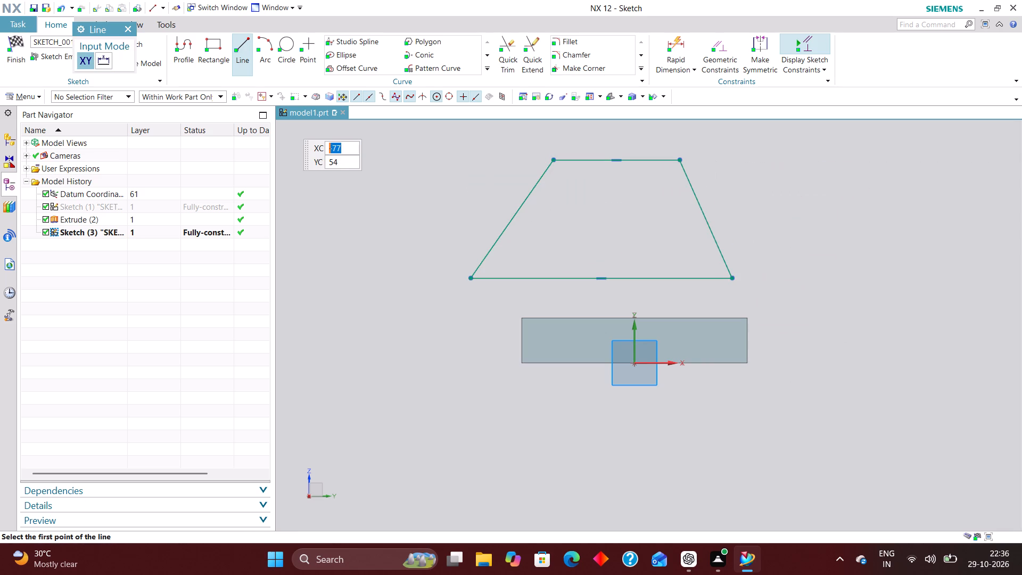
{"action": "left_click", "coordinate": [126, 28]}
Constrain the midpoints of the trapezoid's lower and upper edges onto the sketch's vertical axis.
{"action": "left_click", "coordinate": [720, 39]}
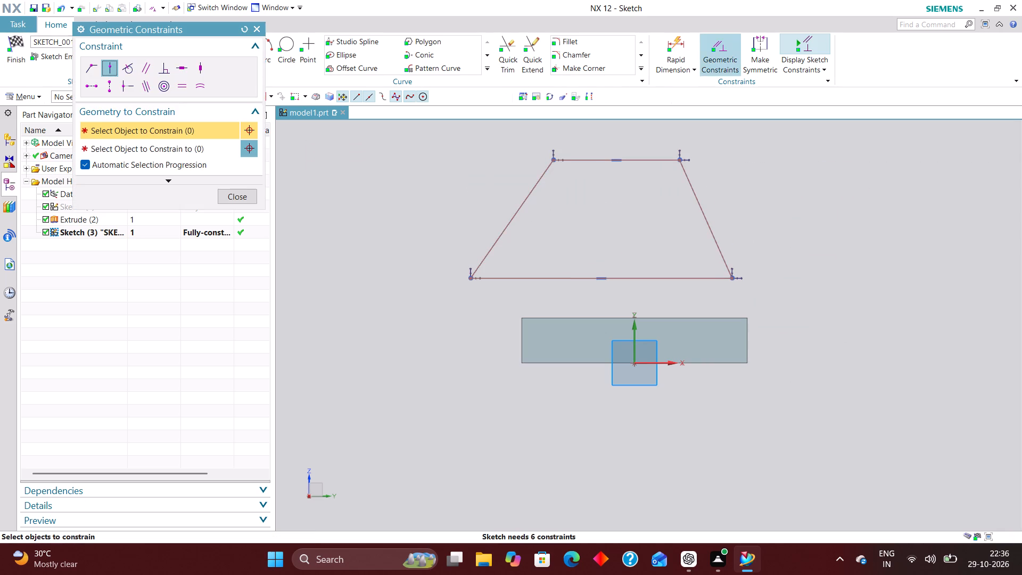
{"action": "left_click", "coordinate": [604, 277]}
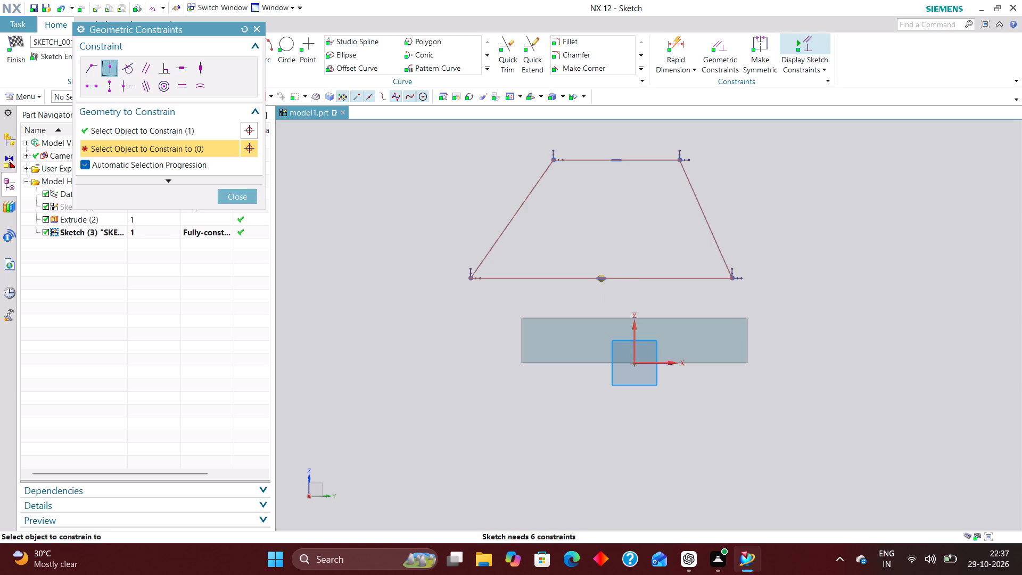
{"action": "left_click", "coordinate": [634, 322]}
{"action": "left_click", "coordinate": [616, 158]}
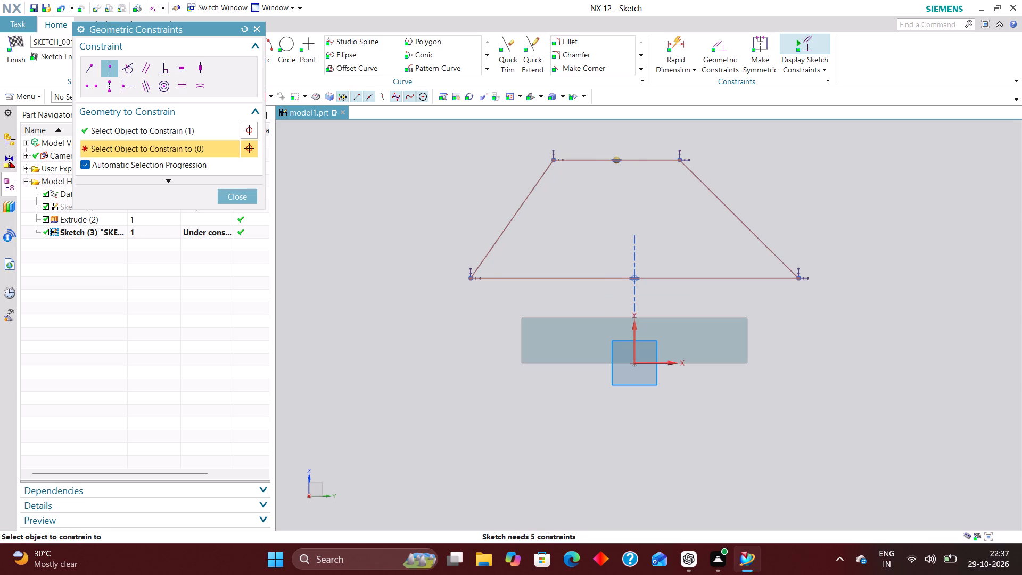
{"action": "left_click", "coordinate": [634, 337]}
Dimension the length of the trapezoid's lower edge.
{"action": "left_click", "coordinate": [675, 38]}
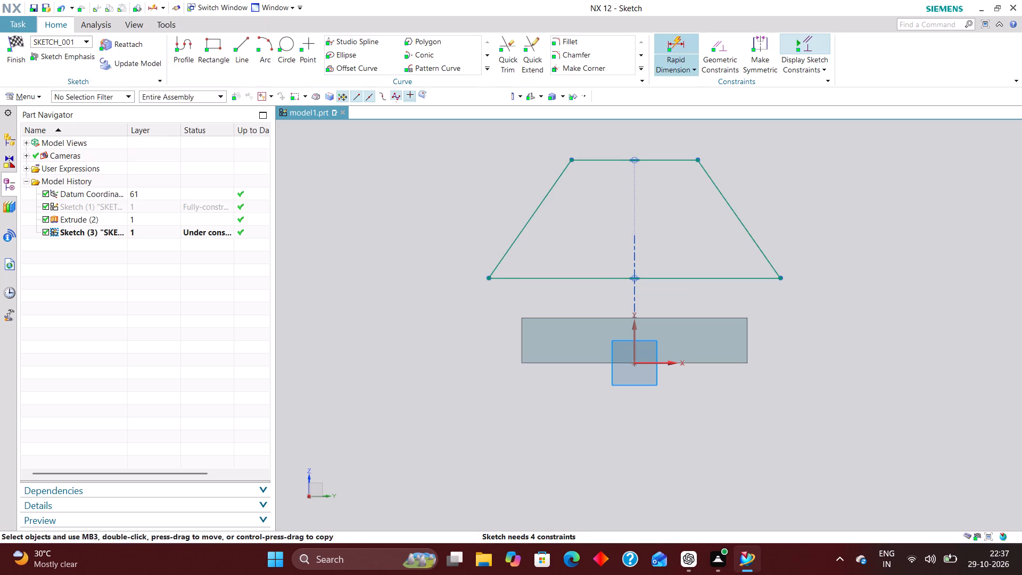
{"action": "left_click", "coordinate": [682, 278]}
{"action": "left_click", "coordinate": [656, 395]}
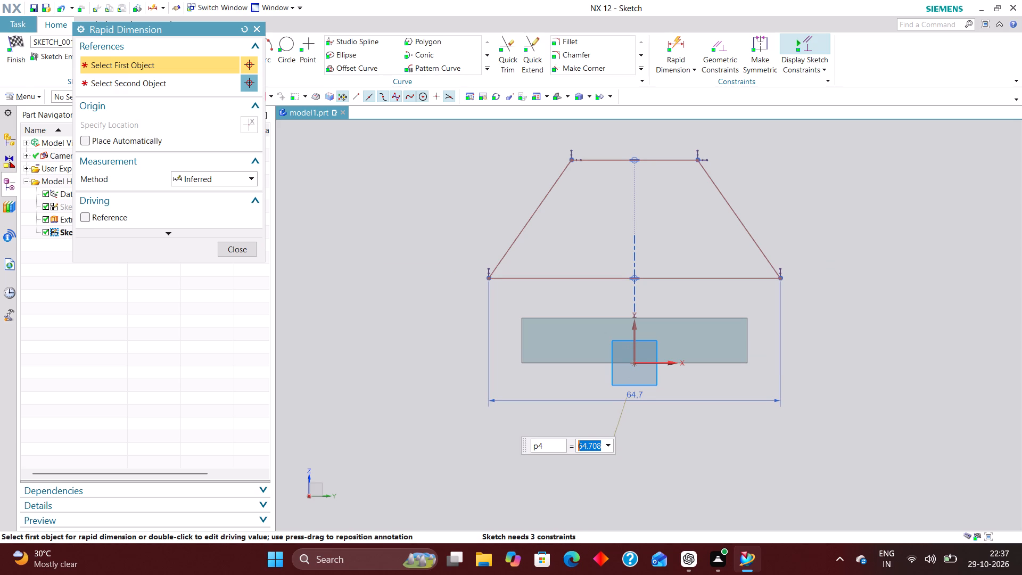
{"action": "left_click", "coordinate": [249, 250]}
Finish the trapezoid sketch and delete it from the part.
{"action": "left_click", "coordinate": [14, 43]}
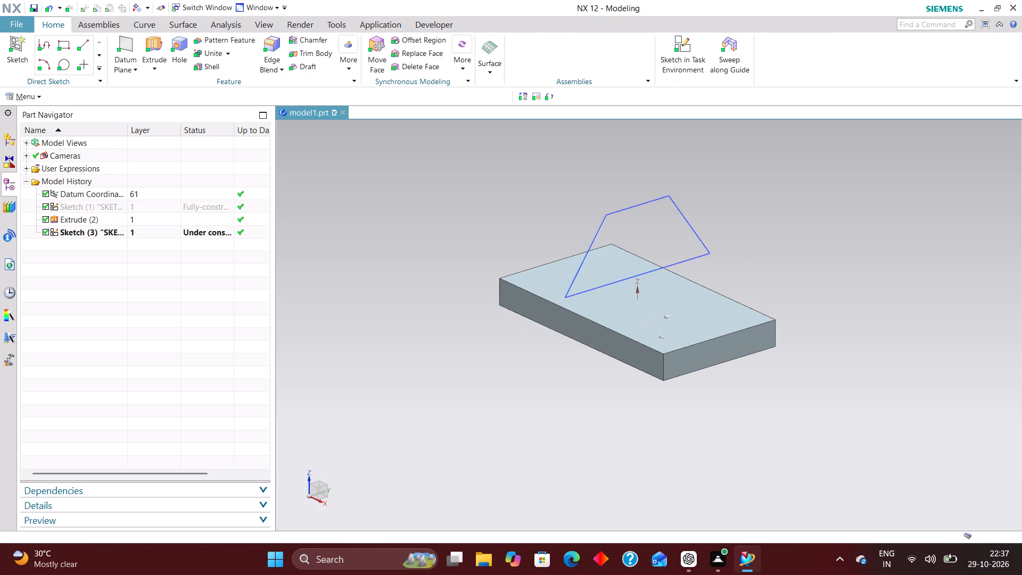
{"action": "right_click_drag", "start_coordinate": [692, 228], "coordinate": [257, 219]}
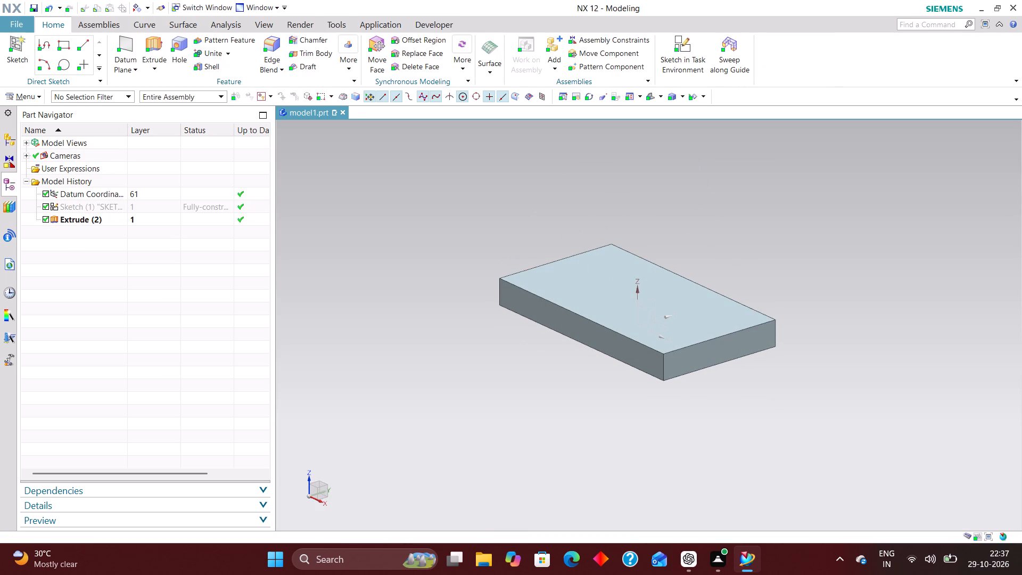
Start a task-environment sketch on the XZ plane and draw a four-line trapezoid above the plate, about 88 mm wide below and 63 mm above.
{"action": "left_click", "coordinate": [675, 44]}
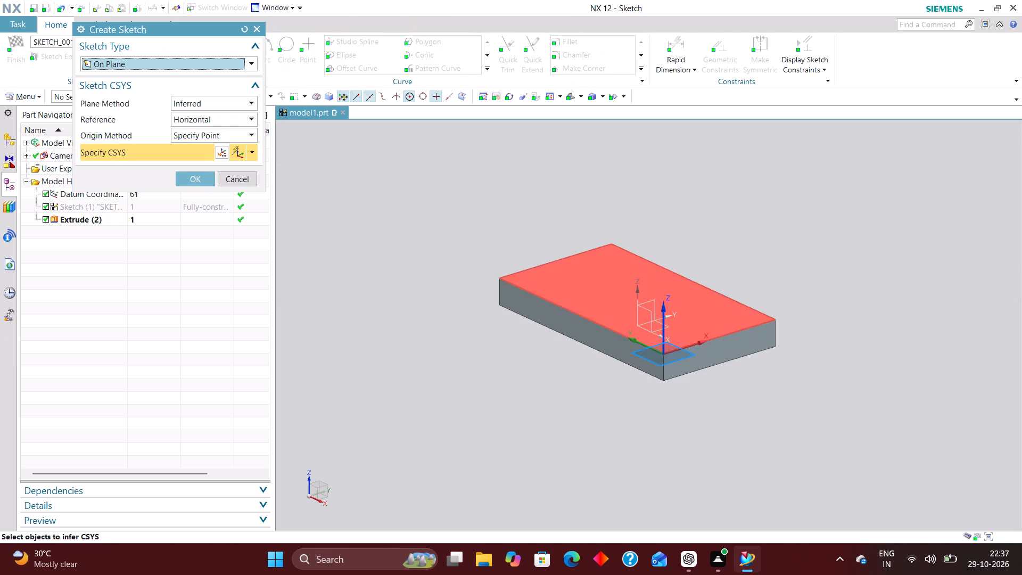
{"action": "left_click", "coordinate": [650, 317]}
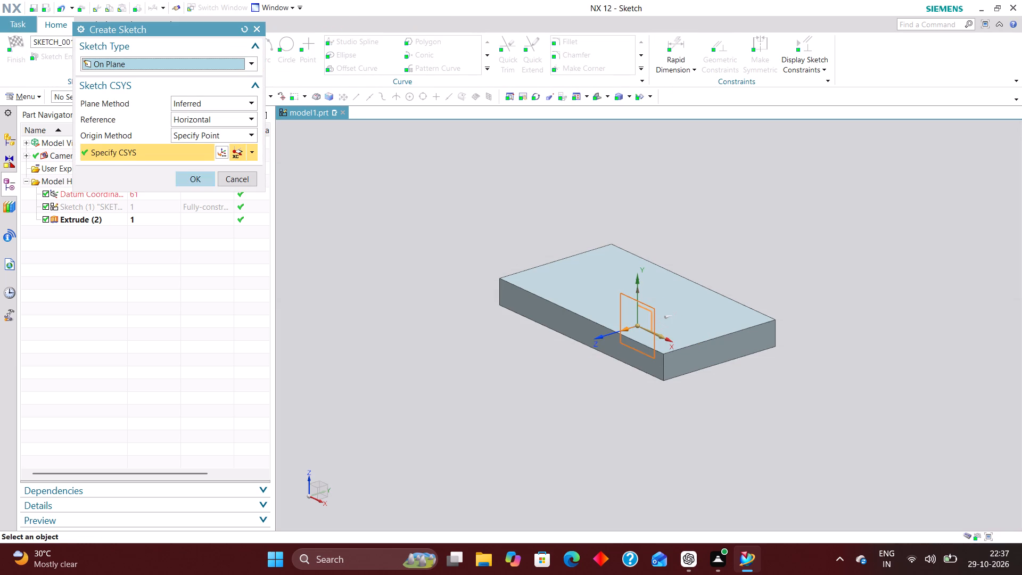
{"action": "left_click", "coordinate": [200, 175]}
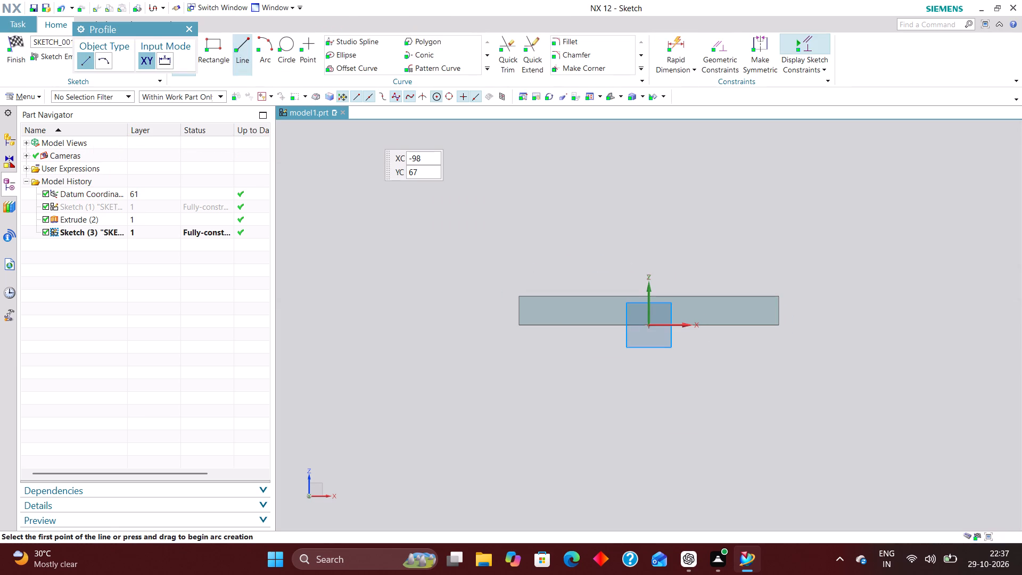
{"action": "left_click", "coordinate": [238, 43]}
{"action": "scroll", "coordinate": [323, 263], "scroll_direction": "down", "scroll_amount": 2}
{"action": "scroll", "coordinate": [480, 258], "scroll_direction": "up", "scroll_amount": 4}
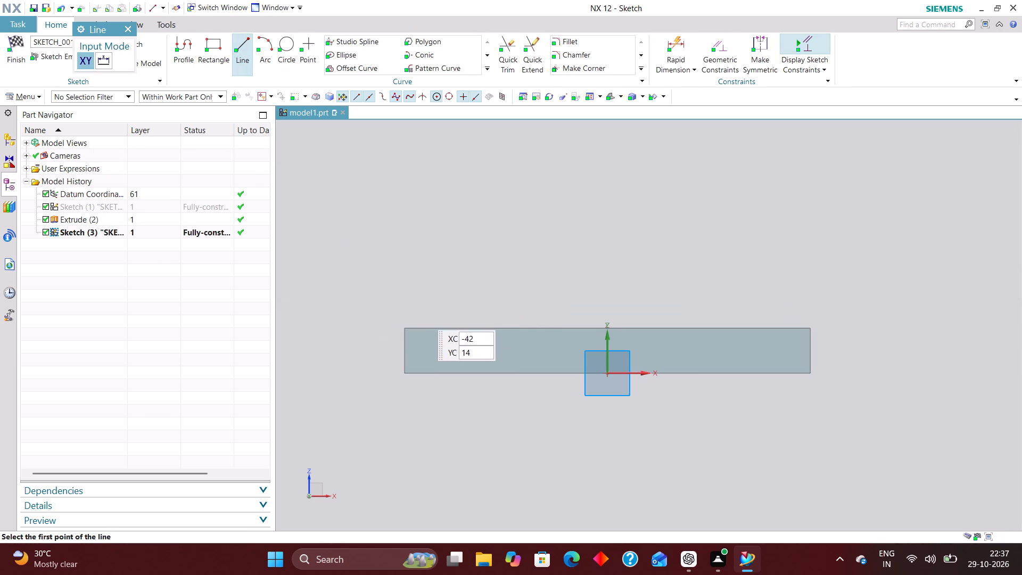
{"action": "left_click", "coordinate": [411, 304]}
{"action": "left_click", "coordinate": [806, 313]}
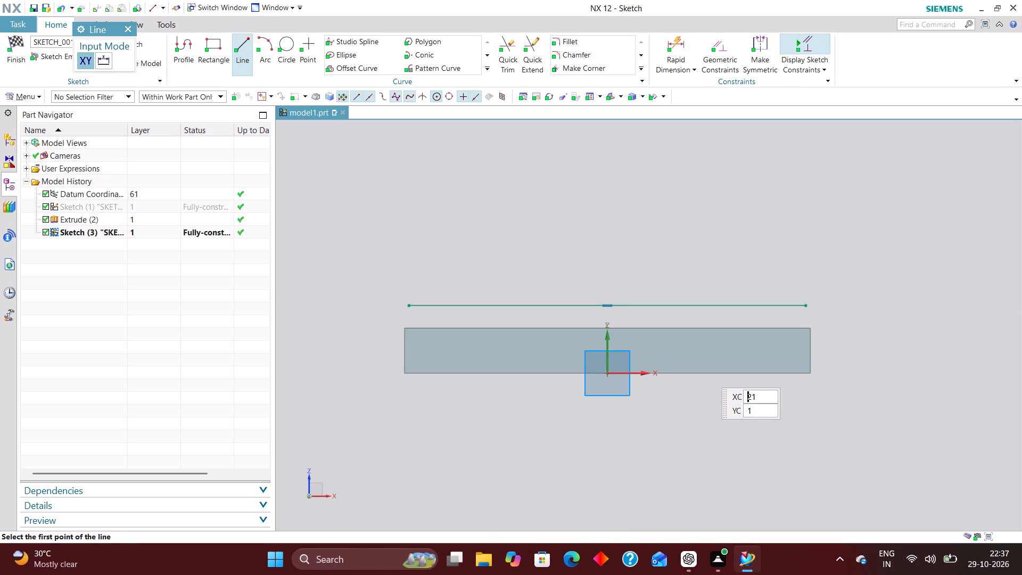
{"action": "scroll", "coordinate": [705, 373], "scroll_direction": "down", "scroll_amount": 3}
{"action": "scroll", "coordinate": [660, 252], "scroll_direction": "up", "scroll_amount": 2}
{"action": "left_click", "coordinate": [559, 234]}
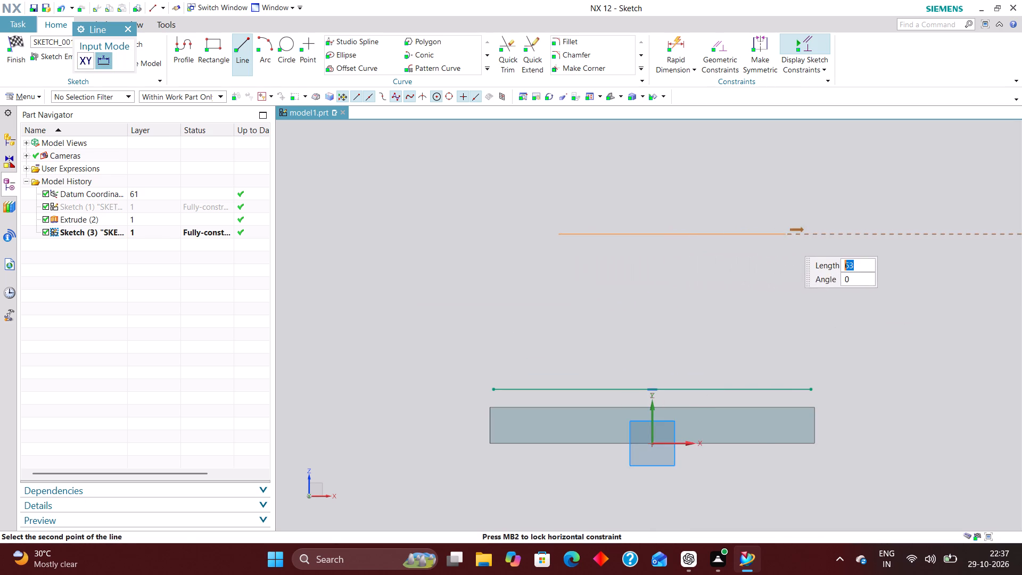
{"action": "left_click", "coordinate": [787, 239]}
{"action": "left_click", "coordinate": [557, 238]}
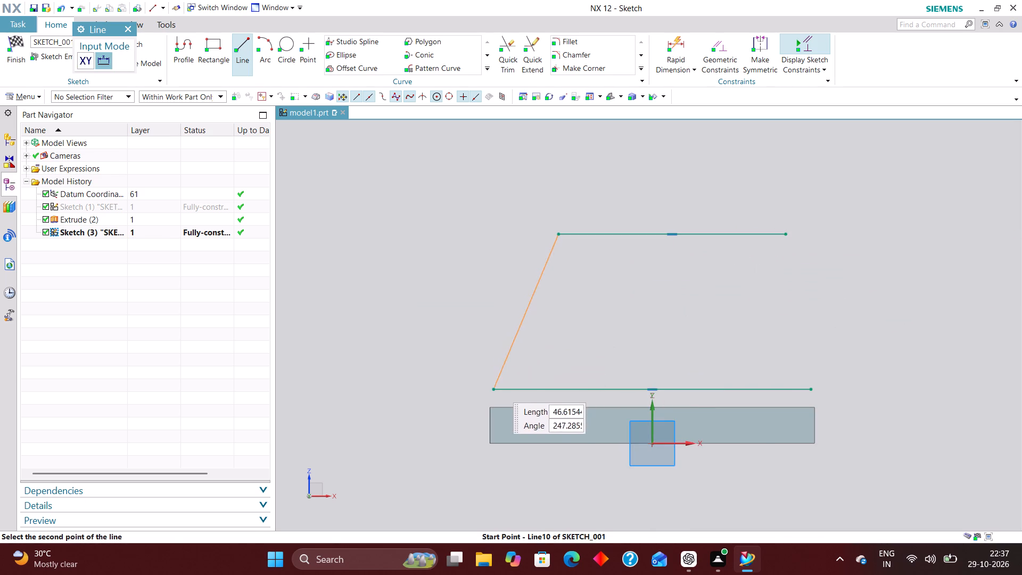
{"action": "left_click", "coordinate": [495, 386]}
{"action": "left_click", "coordinate": [791, 234]}
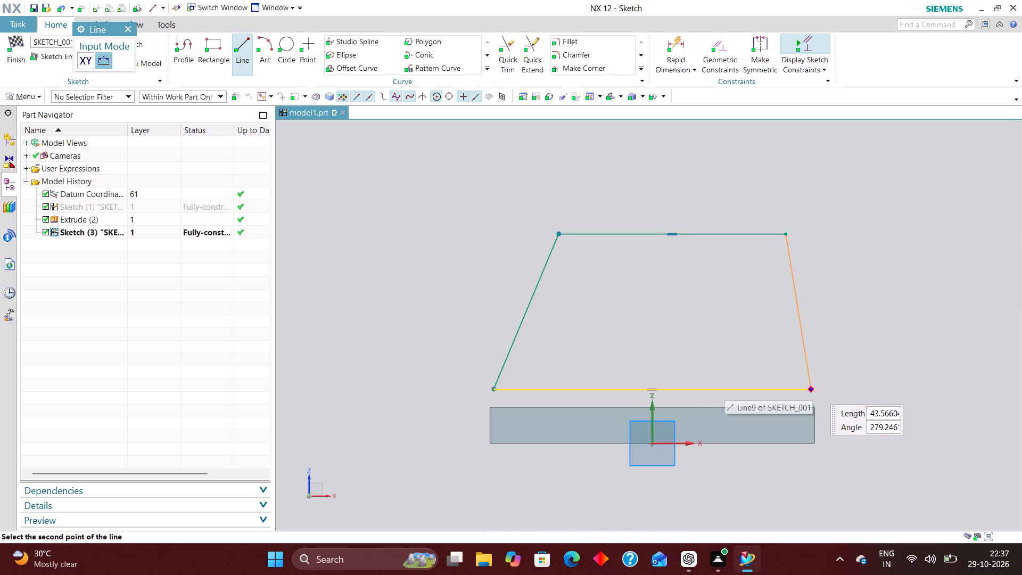
{"action": "left_click", "coordinate": [812, 387]}
Centre the trapezoid by constraining the midpoints of its upper and lower edges onto the sketch's vertical axis.
{"action": "left_click", "coordinate": [724, 46]}
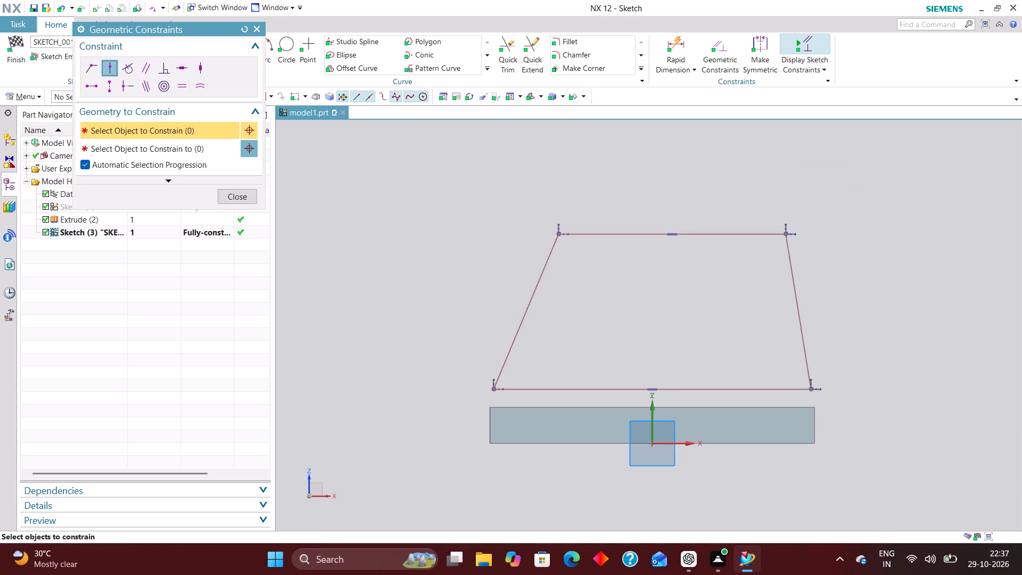
{"action": "left_click", "coordinate": [674, 233]}
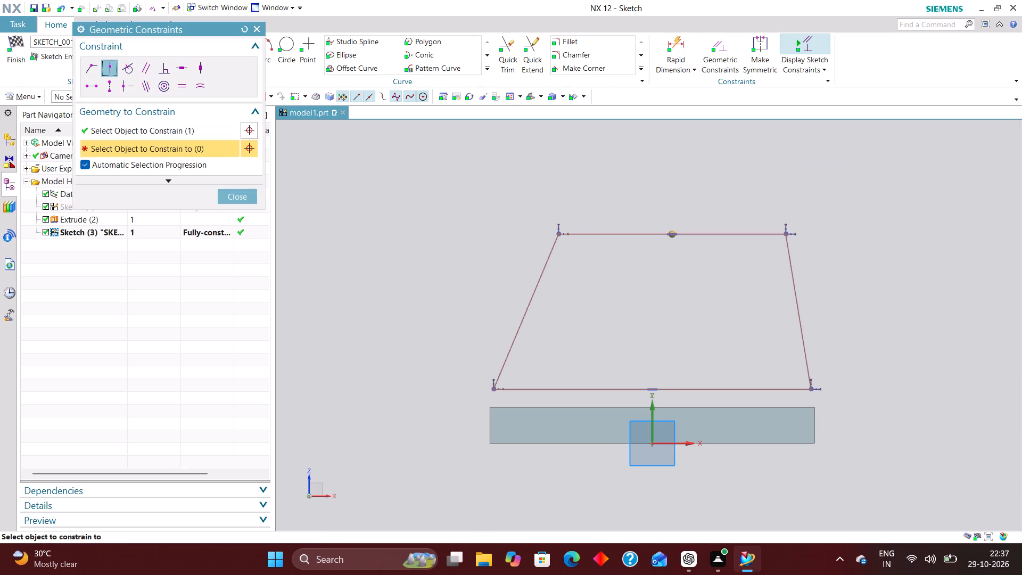
{"action": "left_click", "coordinate": [650, 409]}
{"action": "left_click", "coordinate": [654, 390]}
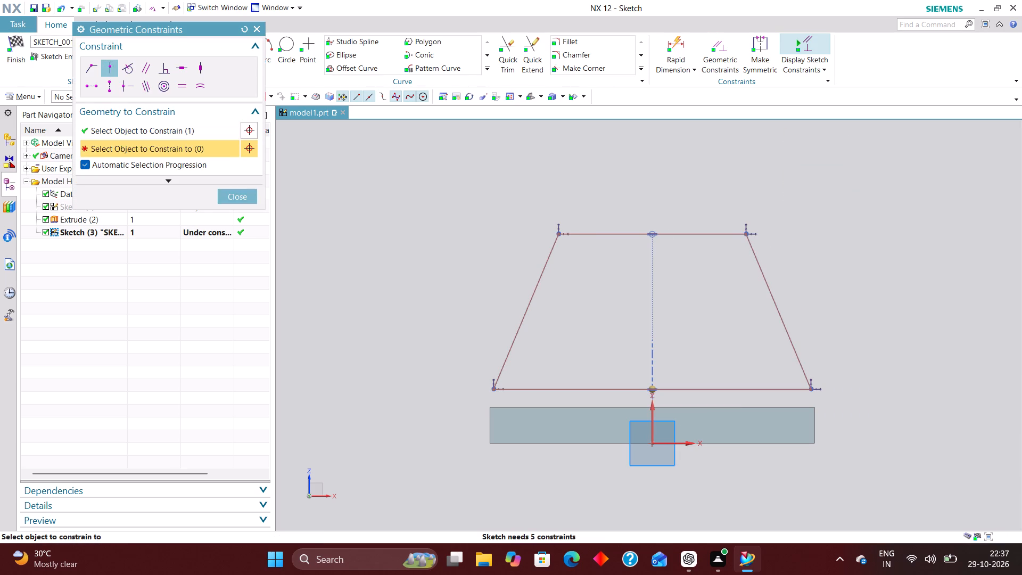
{"action": "left_click", "coordinate": [650, 418]}
Dimension the trapezoid's lower edge to 90 mm.
{"action": "left_click", "coordinate": [677, 35]}
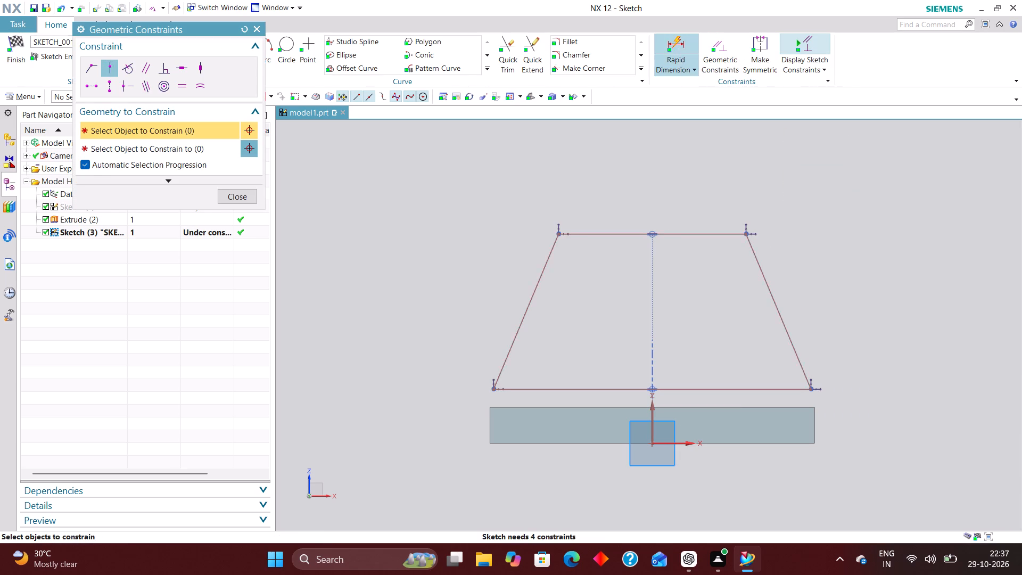
{"action": "left_click", "coordinate": [686, 388]}
{"action": "left_click", "coordinate": [653, 503]}
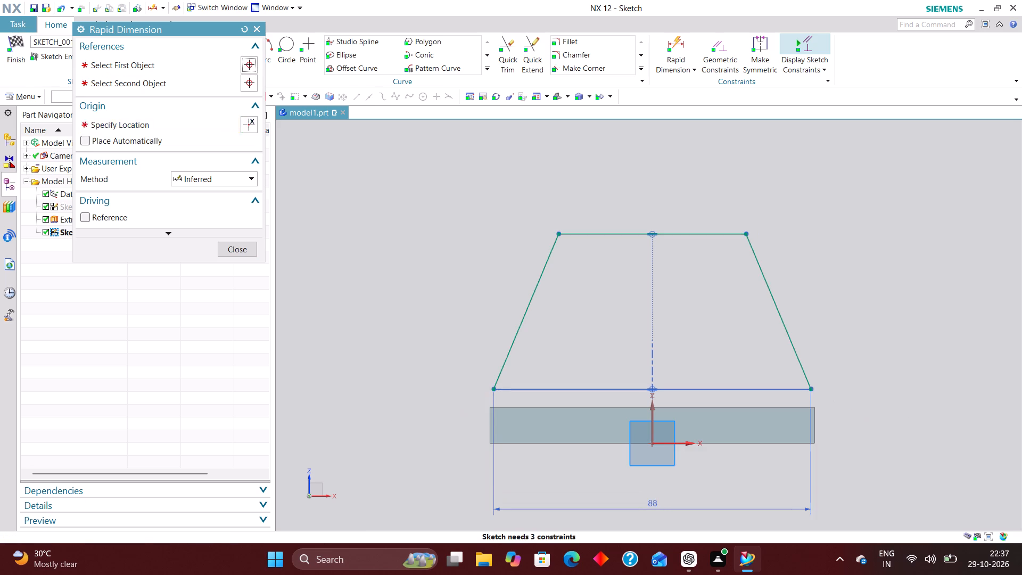
{"action": "type", "text": "90"}
{"action": "key", "text": "Return"}
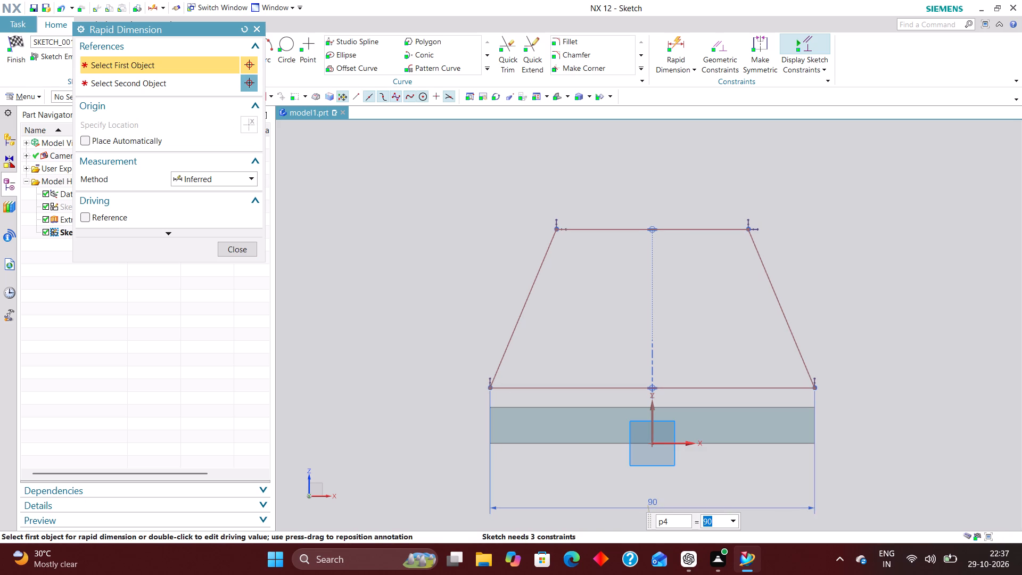
Dimension the trapezoid's upper edge to 50 mm, placing the dimension above the profile.
{"action": "left_click", "coordinate": [671, 228]}
{"action": "left_click", "coordinate": [651, 149]}
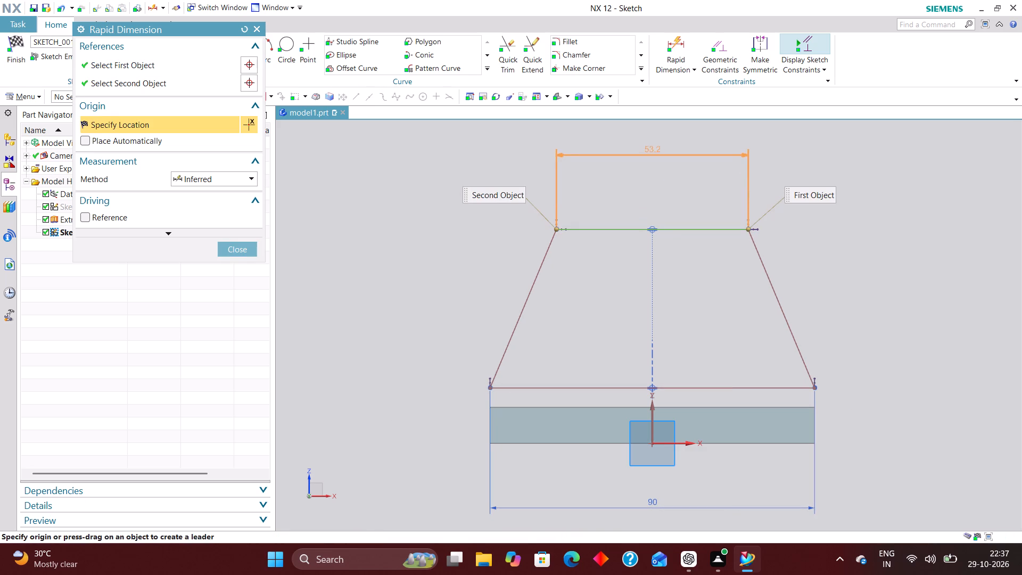
{"action": "type", "text": "50"}
{"action": "key", "text": "Return"}
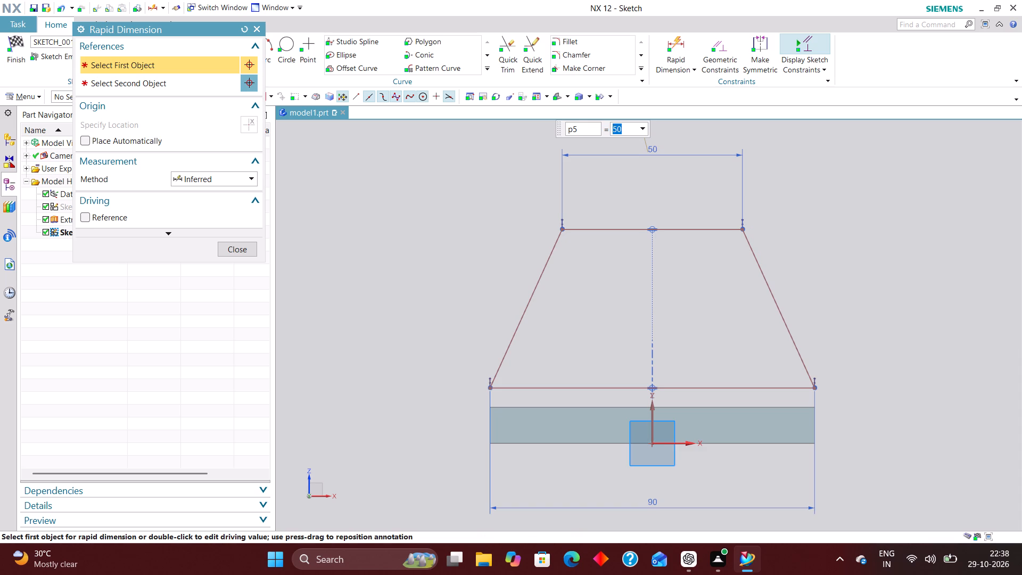
Dimension the height from the sketch's horizontal axis to the trapezoid's upper edge as 60 mm.
{"action": "left_click", "coordinate": [681, 443]}
{"action": "left_click", "coordinate": [697, 230]}
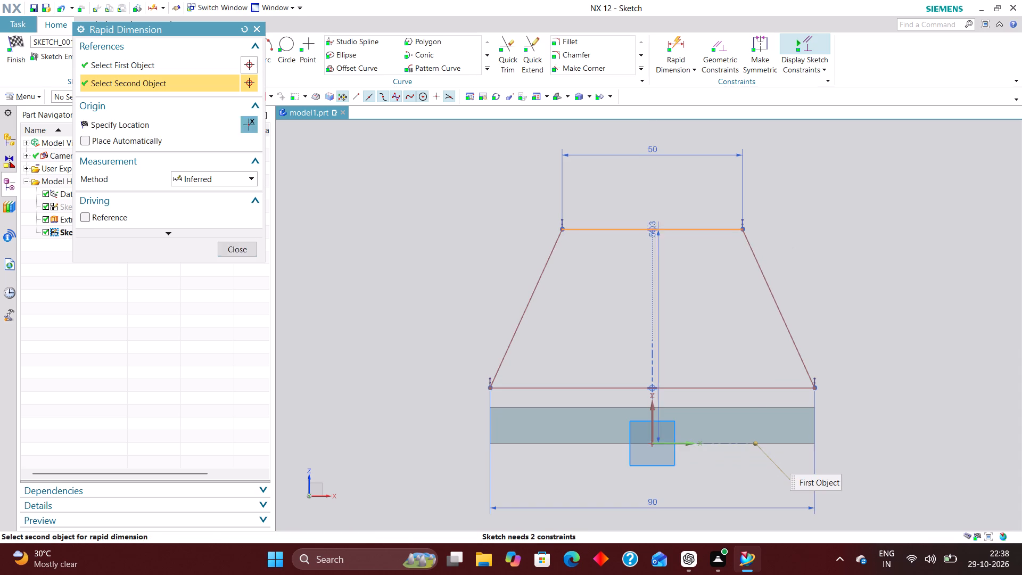
{"action": "left_click", "coordinate": [893, 315]}
{"action": "type", "text": "60"}
{"action": "key", "text": "Return"}
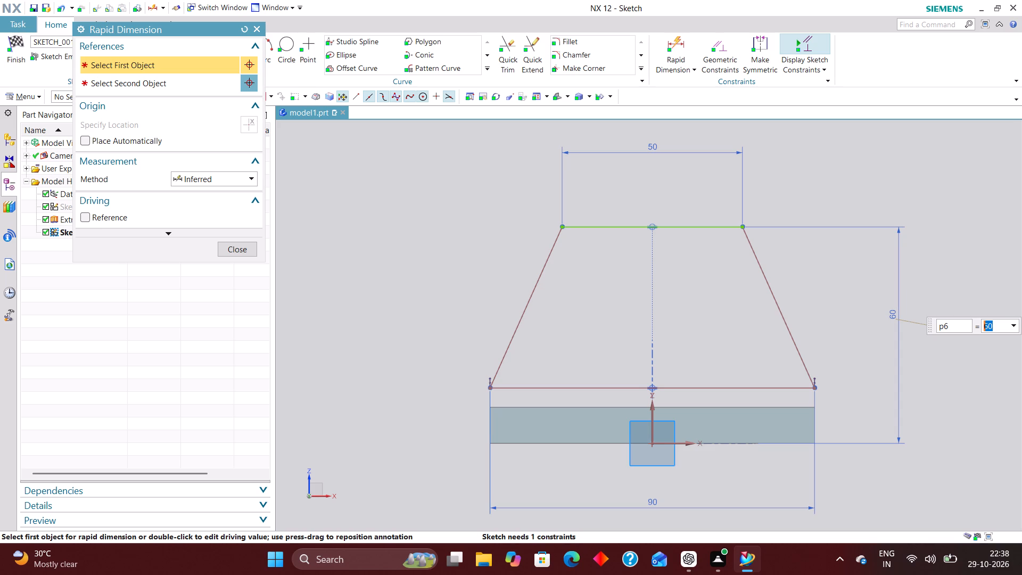
Dimension the distance from the sketch's horizontal axis to the trapezoid's lower edge as 15 mm.
{"action": "left_click", "coordinate": [676, 38]}
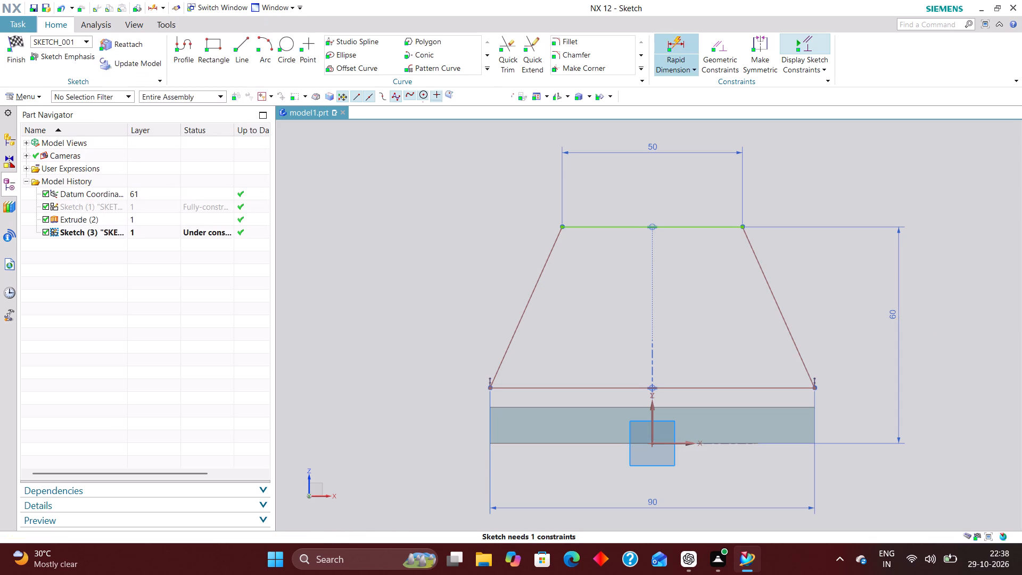
{"action": "left_click", "coordinate": [681, 445]}
{"action": "left_click", "coordinate": [696, 387]}
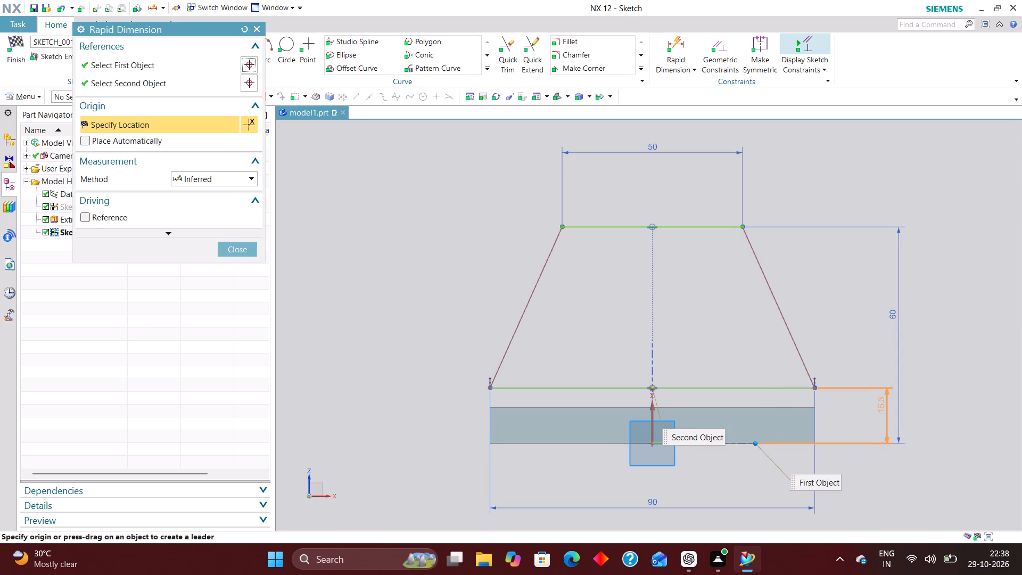
{"action": "left_click", "coordinate": [859, 414]}
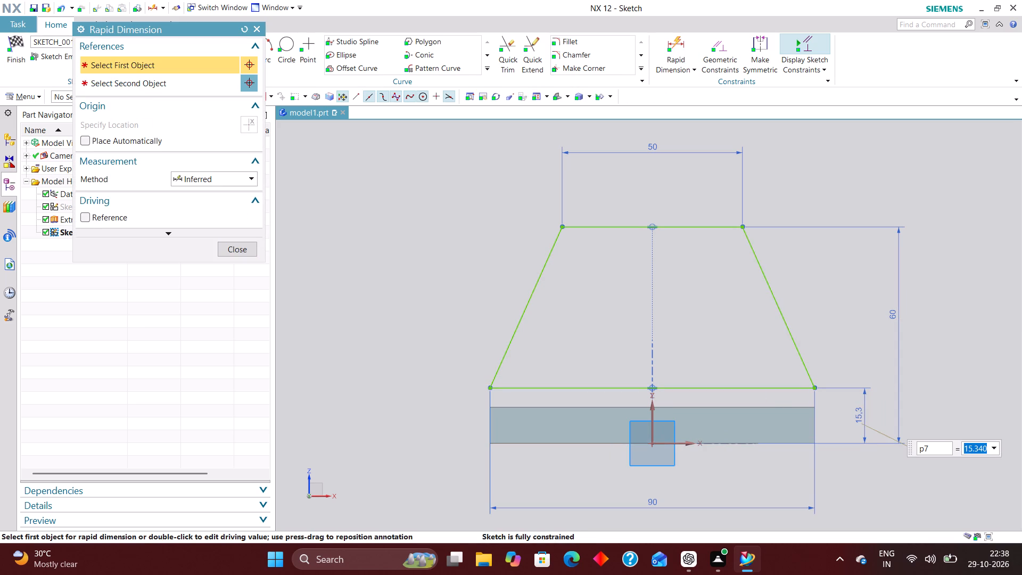
{"action": "type", "text": "15"}
{"action": "key", "text": "Return"}
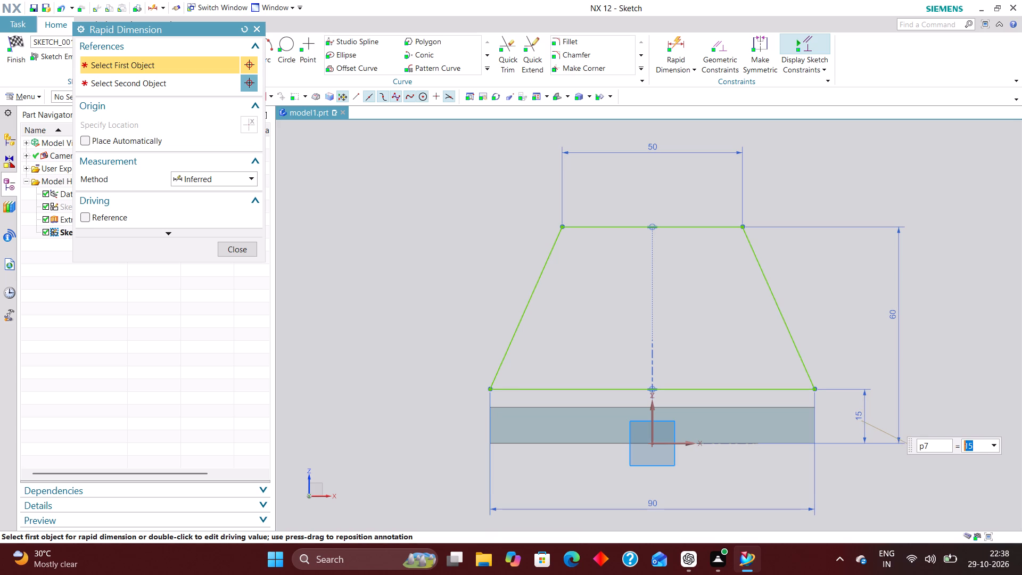
Set the lower edge's distance from the horizontal axis to 10 mm and finish dimensioning.
{"action": "type", "text": "10"}
{"action": "key", "text": "Return"}
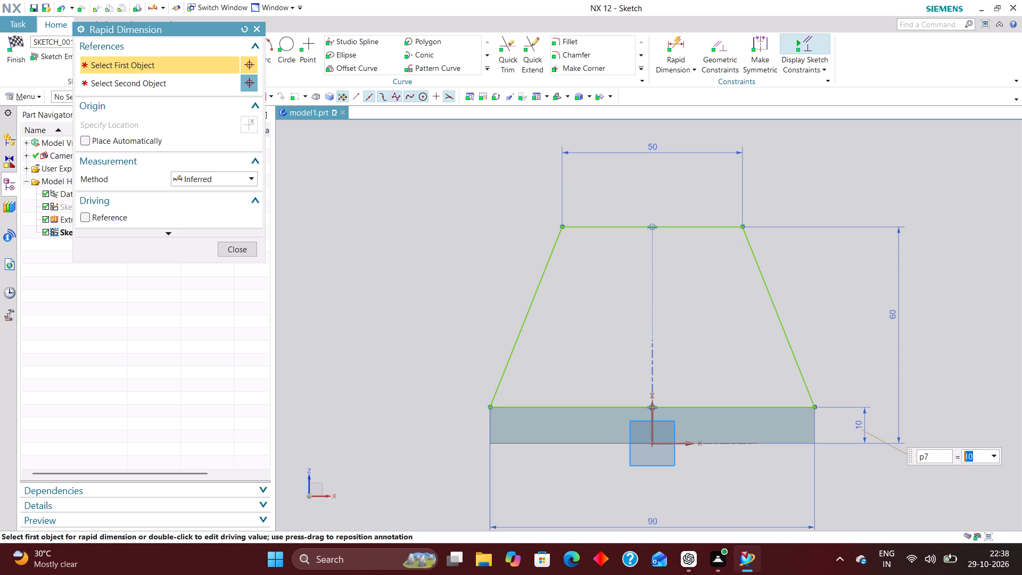
{"action": "left_click", "coordinate": [238, 243]}
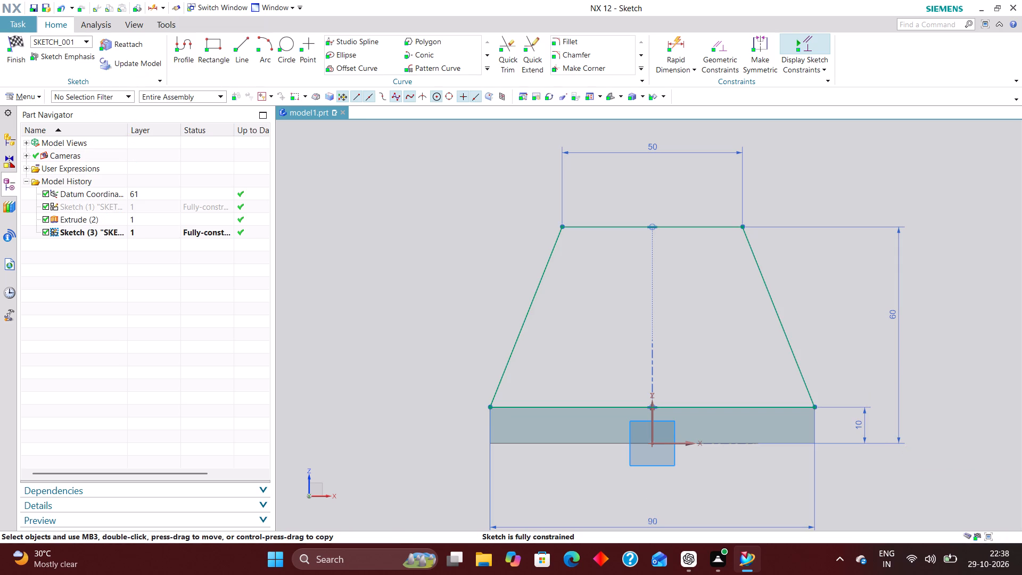
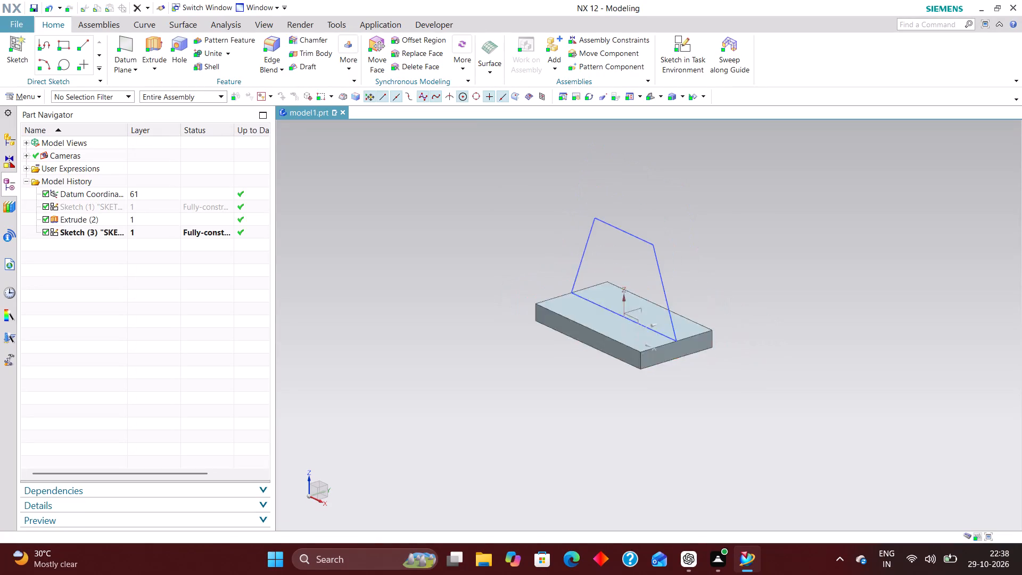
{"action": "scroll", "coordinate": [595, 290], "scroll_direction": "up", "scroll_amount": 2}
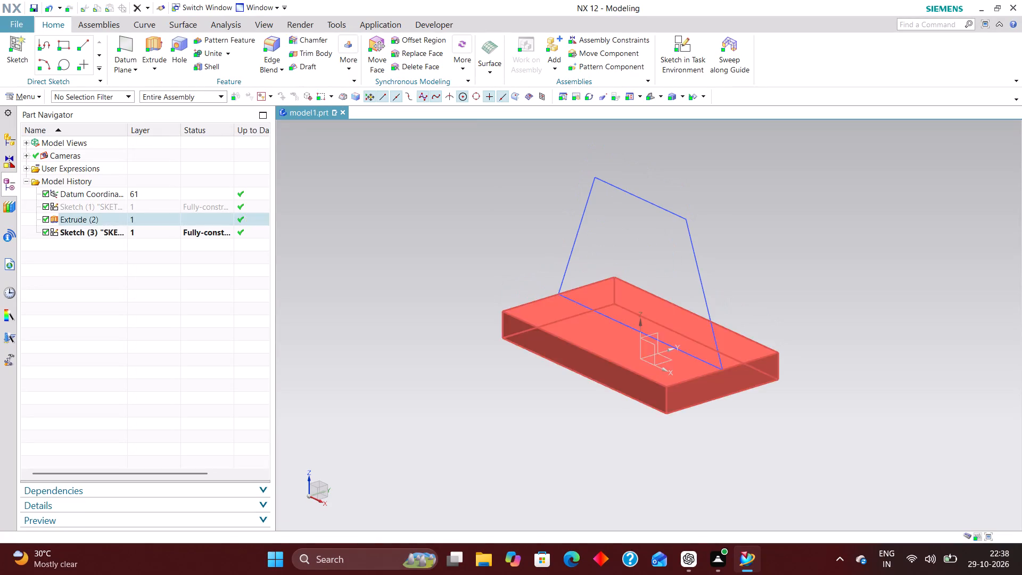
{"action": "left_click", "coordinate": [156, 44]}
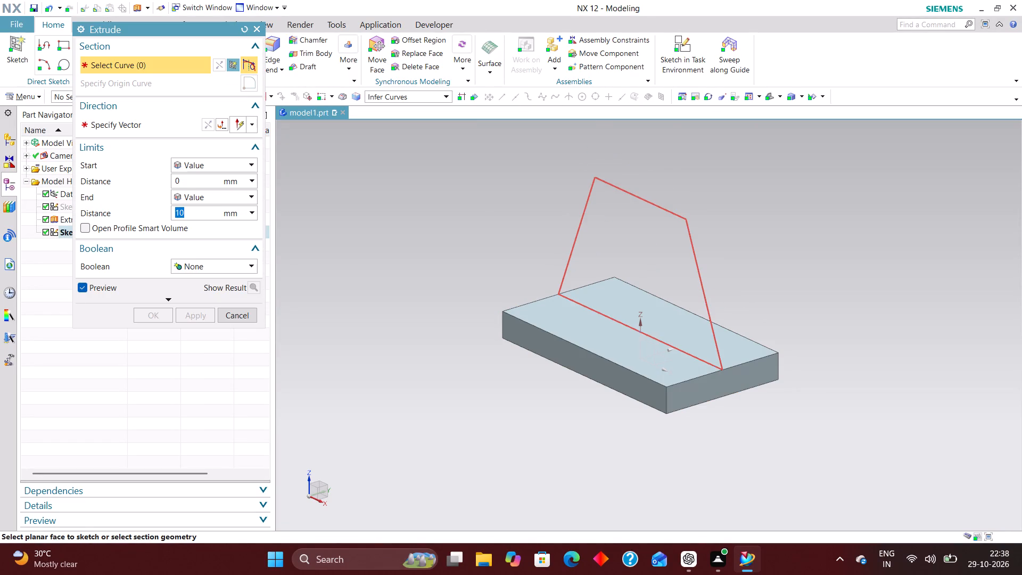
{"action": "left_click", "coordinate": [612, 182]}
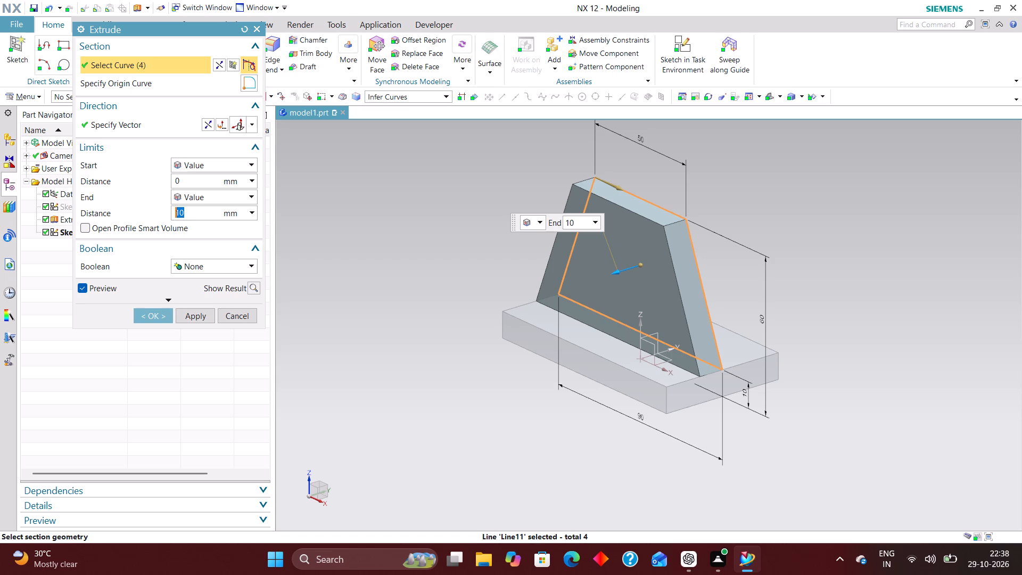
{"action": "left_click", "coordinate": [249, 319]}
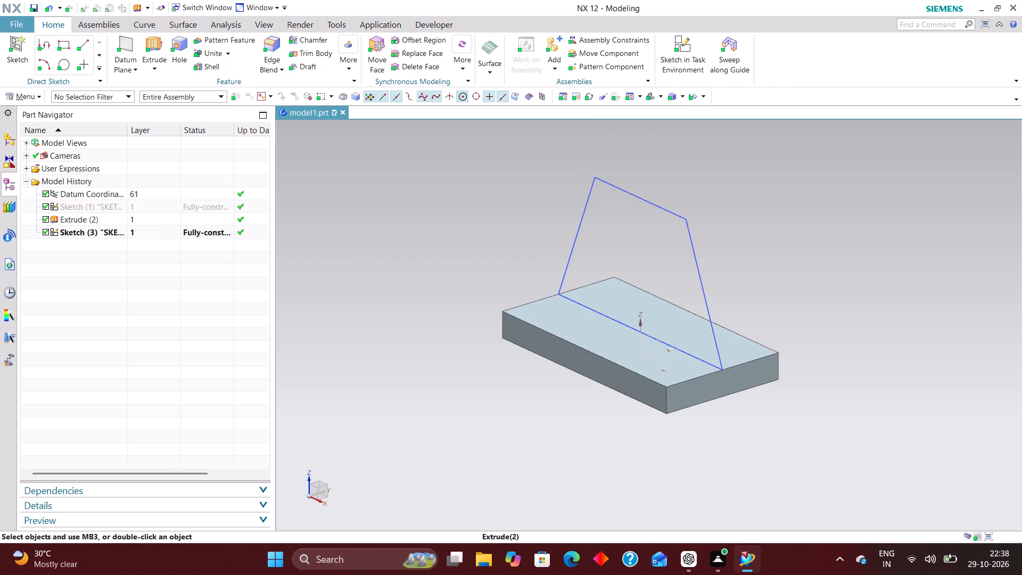
Delete the base plate's rectangle sketch together with the extrusion built from it.
{"action": "right_click_drag", "start_coordinate": [562, 256], "coordinate": [540, 260]}
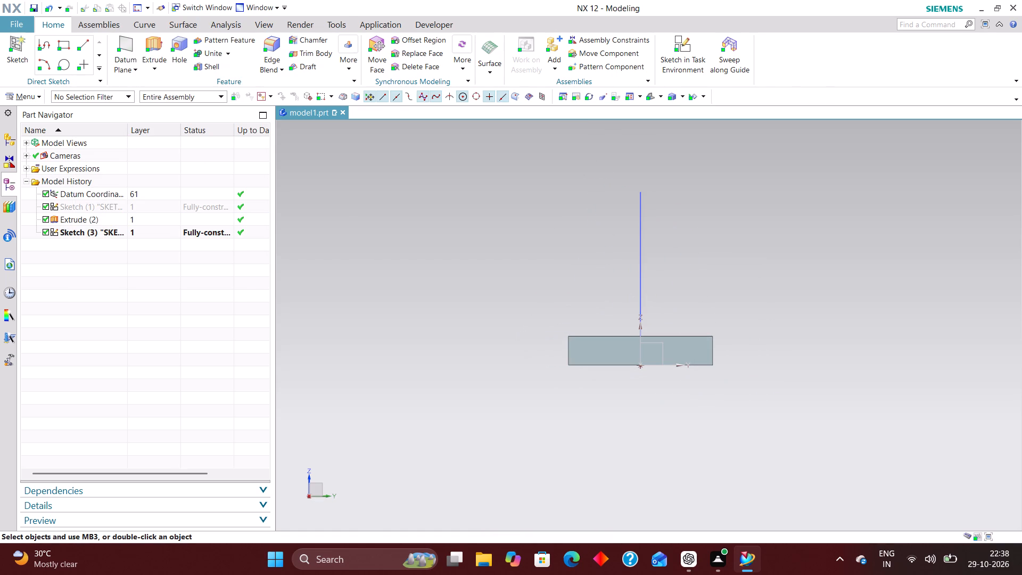
{"action": "middle_click_drag", "start_coordinate": [578, 313], "coordinate": [630, 316]}
{"action": "scroll", "coordinate": [632, 316], "scroll_direction": "up", "scroll_amount": 1}
{"action": "left_click", "coordinate": [158, 204]}
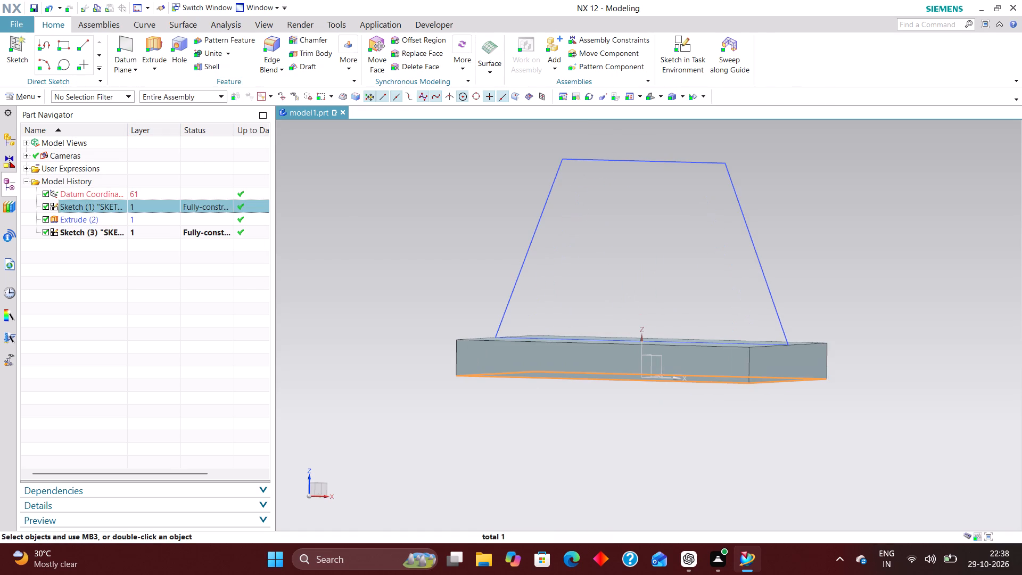
{"action": "right_click", "coordinate": [161, 206]}
{"action": "left_click", "coordinate": [252, 200]}
{"action": "left_click", "coordinate": [333, 154]}
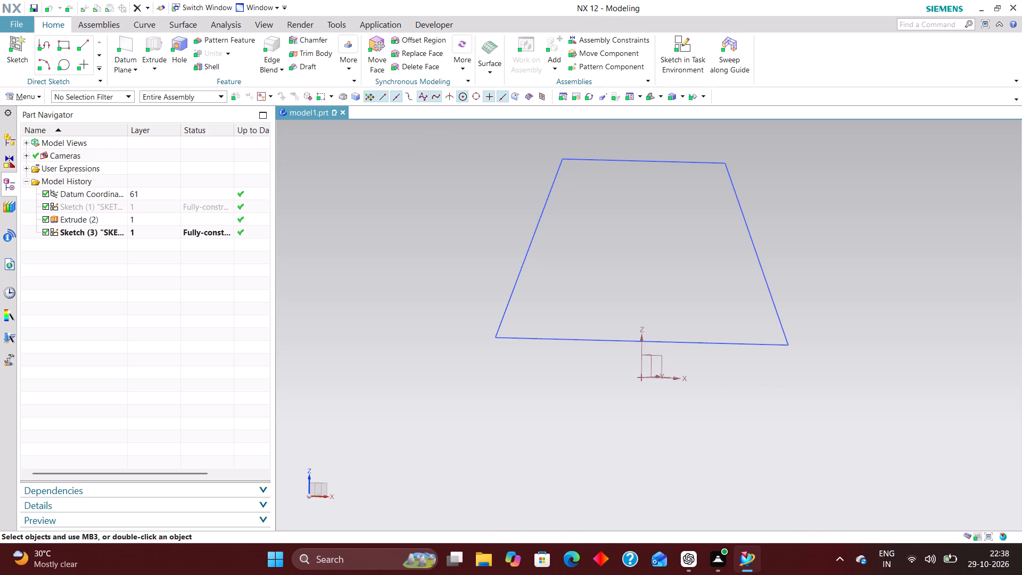
Delete the remaining trapezoid sketch so that only the datum coordinate system is left.
{"action": "right_click_drag", "start_coordinate": [652, 172], "coordinate": [452, 206]}
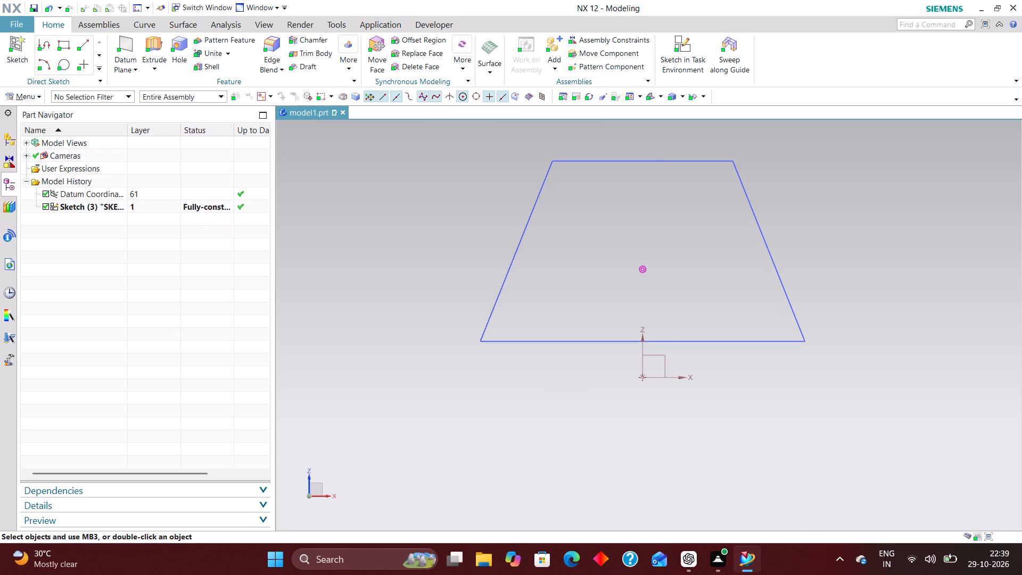
{"action": "right_click_drag", "start_coordinate": [637, 161], "coordinate": [526, 251]}
{"action": "left_click", "coordinate": [254, 372]}
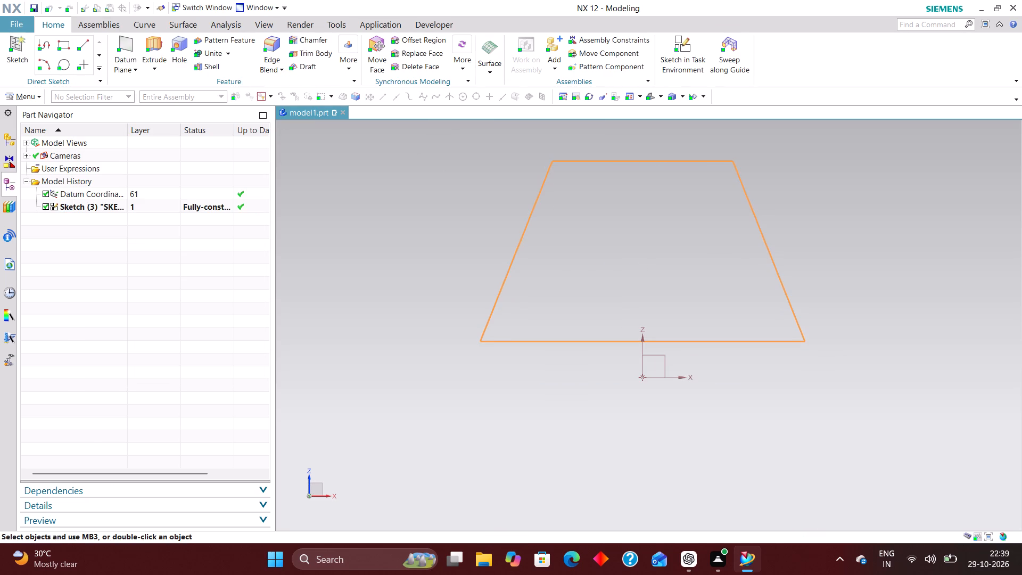
{"action": "right_click_drag", "start_coordinate": [508, 269], "coordinate": [440, 282]}
Create a new task-environment sketch on the YZ plane of the datum coordinate system.
{"action": "left_click", "coordinate": [692, 48]}
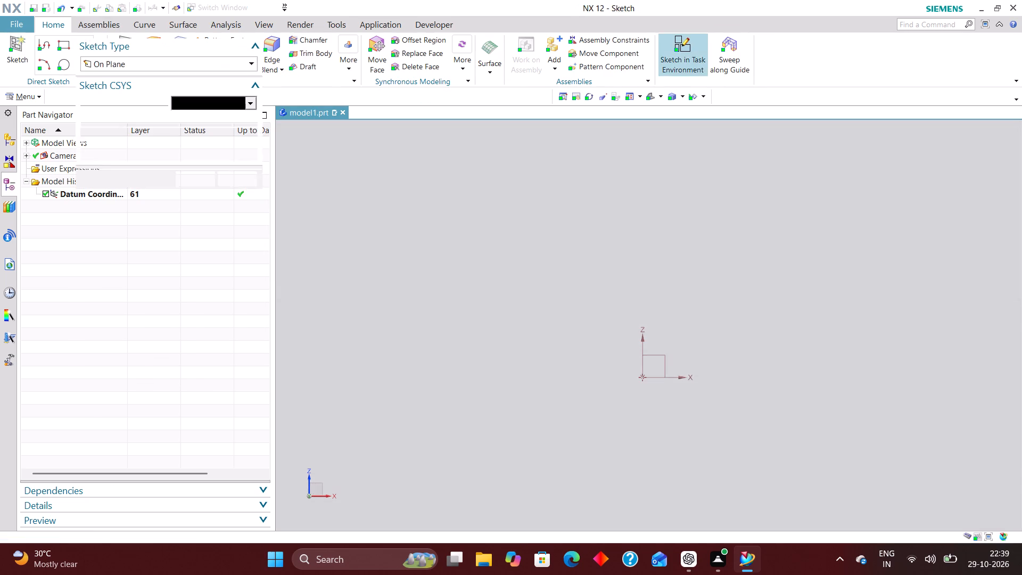
{"action": "left_click", "coordinate": [570, 97]}
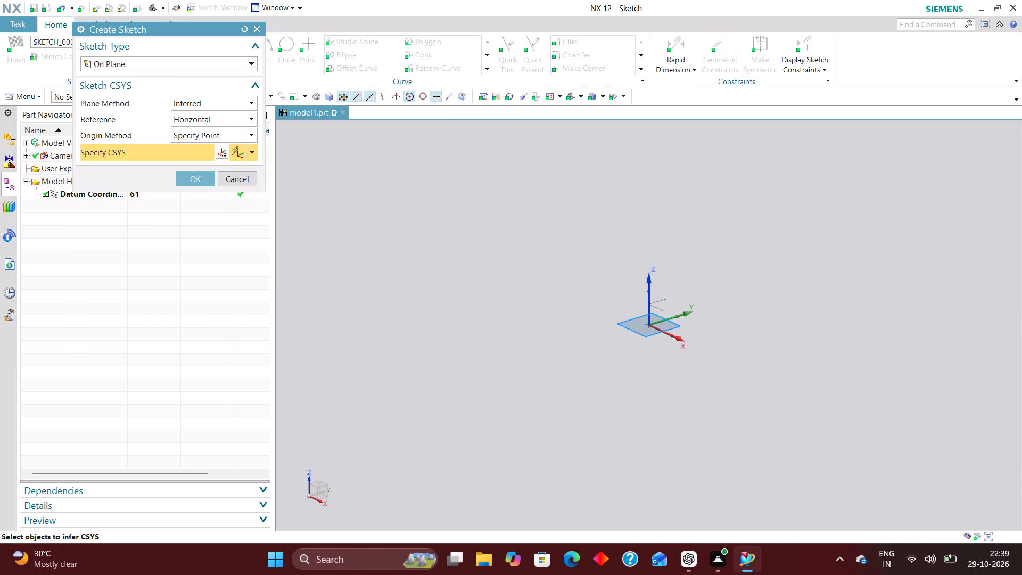
{"action": "left_click", "coordinate": [658, 297]}
{"action": "left_click", "coordinate": [185, 179]}
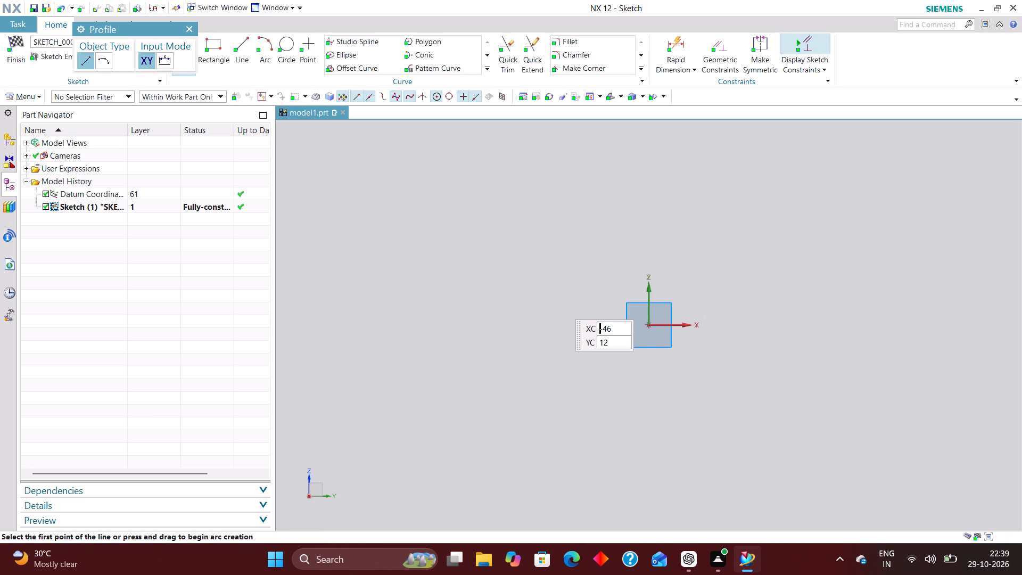
Sketch a wide, low rectangle about 12 mm high that spans the sketch origin.
{"action": "left_click", "coordinate": [213, 43]}
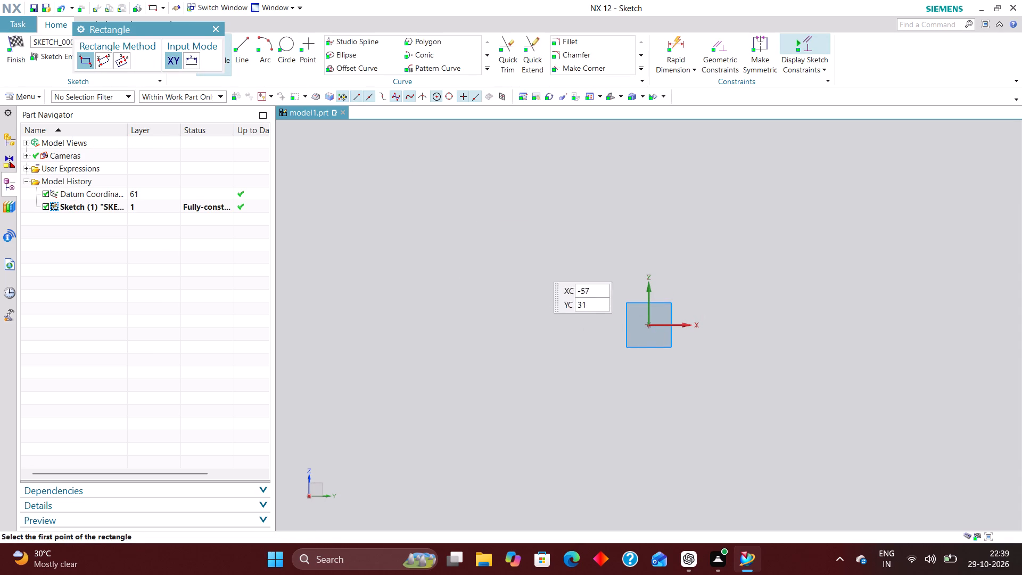
{"action": "left_click", "coordinate": [590, 307]}
{"action": "left_click", "coordinate": [771, 330]}
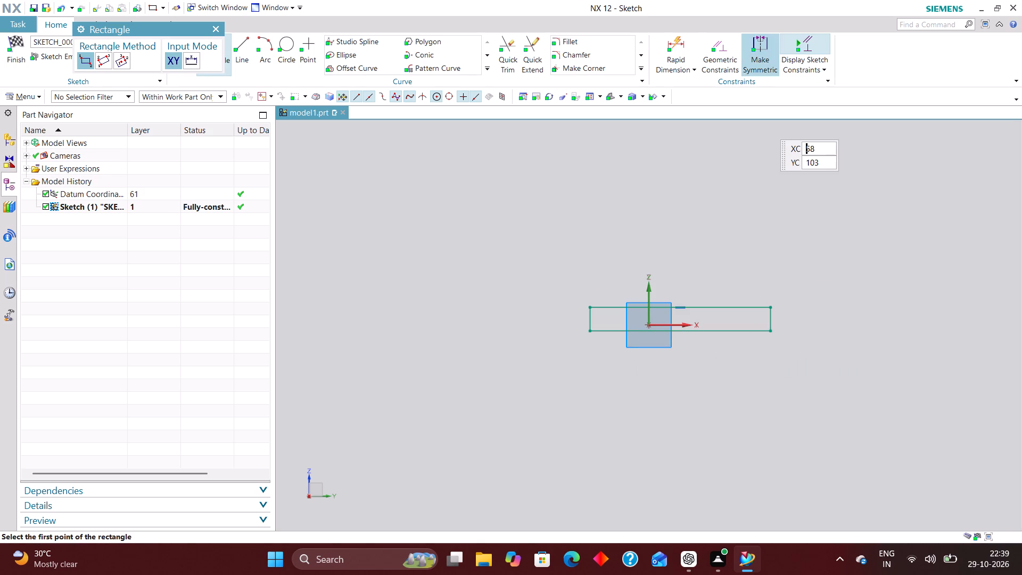
Constrain the midpoint of the rectangle's upper edge to the vertical axis and the lower edge's midpoint to the horizontal axis.
{"action": "left_click", "coordinate": [722, 45]}
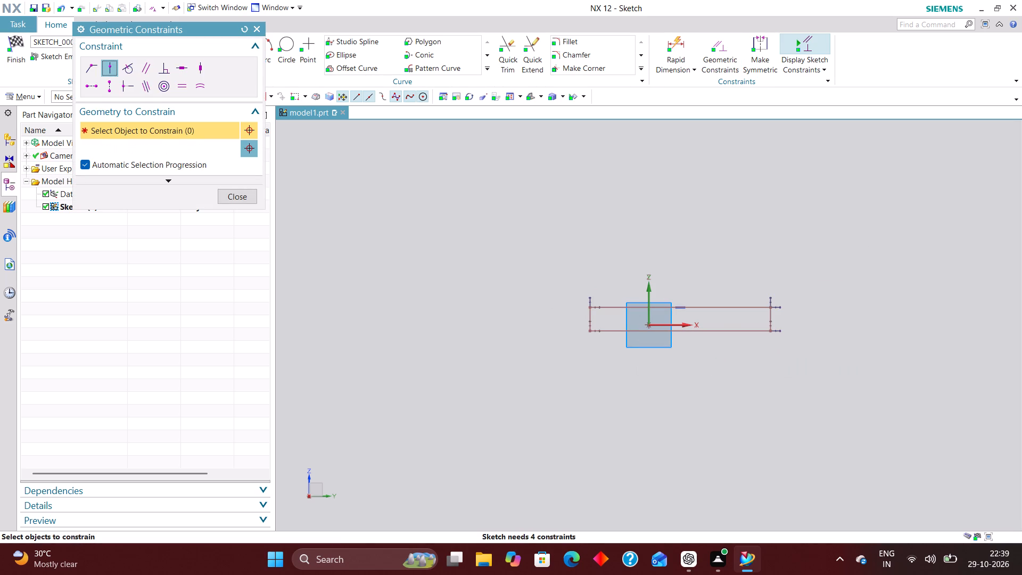
{"action": "left_click", "coordinate": [684, 307]}
{"action": "left_click", "coordinate": [650, 291]}
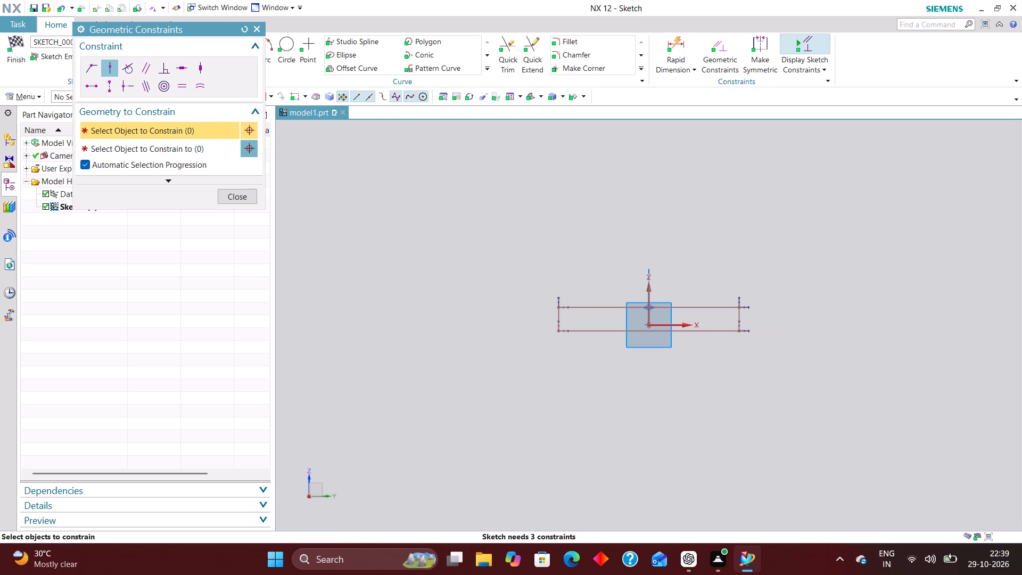
{"action": "left_click", "coordinate": [647, 334]}
{"action": "left_click", "coordinate": [672, 324]}
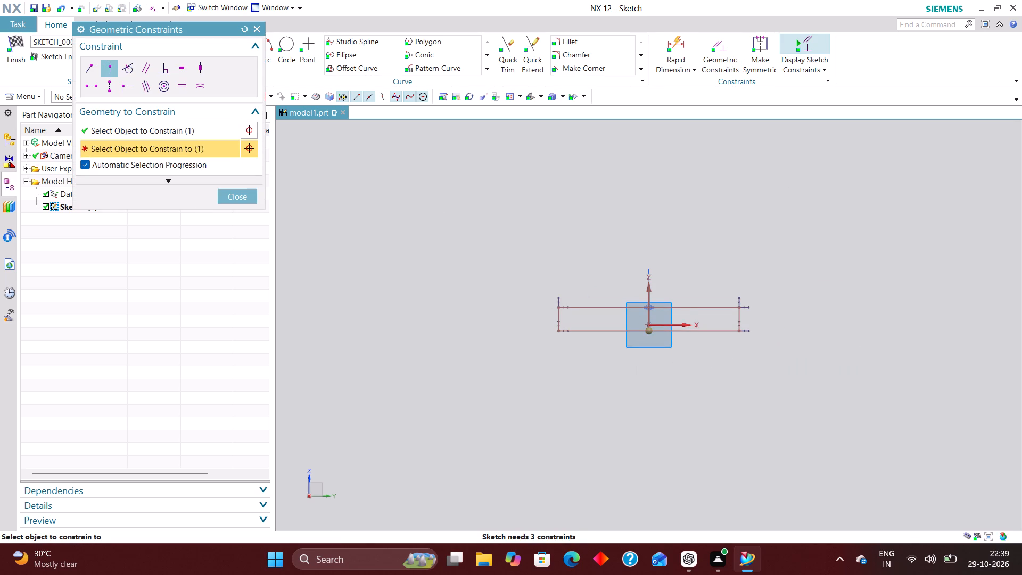
Dimension the rectangle's height as 10 mm, placing the dimension beside the profile.
{"action": "left_click", "coordinate": [682, 44]}
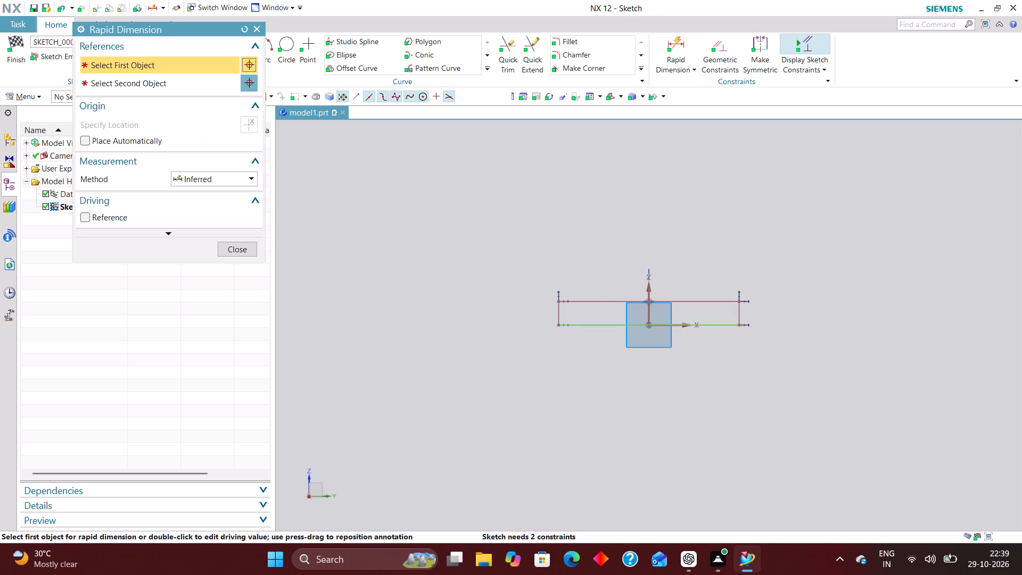
{"action": "scroll", "coordinate": [735, 322], "scroll_direction": "up", "scroll_amount": 4}
{"action": "left_click", "coordinate": [744, 318]}
{"action": "left_click", "coordinate": [831, 302]}
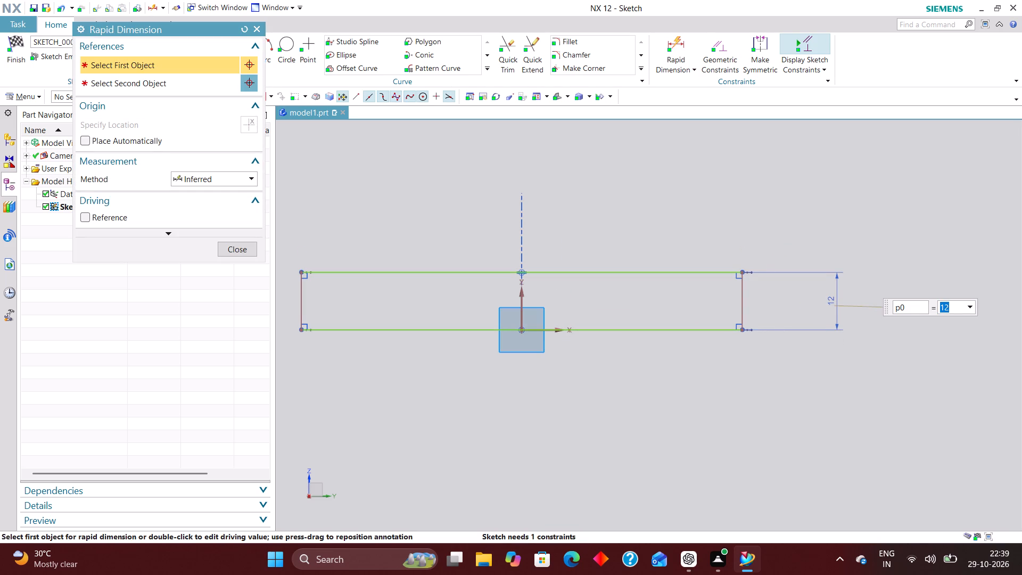
{"action": "type", "text": "10"}
{"action": "key", "text": "Return"}
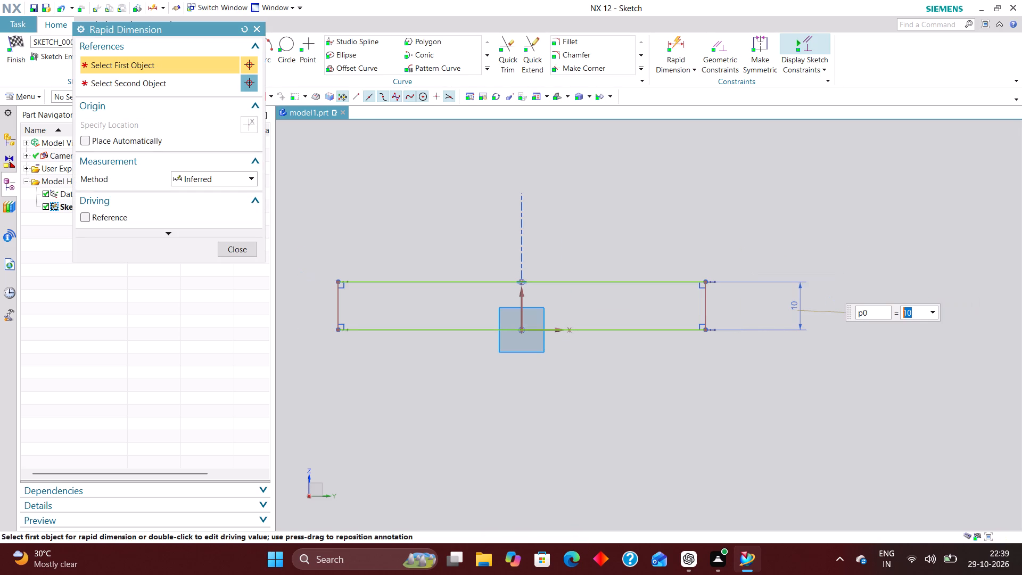
Dimension the rectangle's width as 90 mm below the profile and finish the sketch.
{"action": "left_click", "coordinate": [680, 44]}
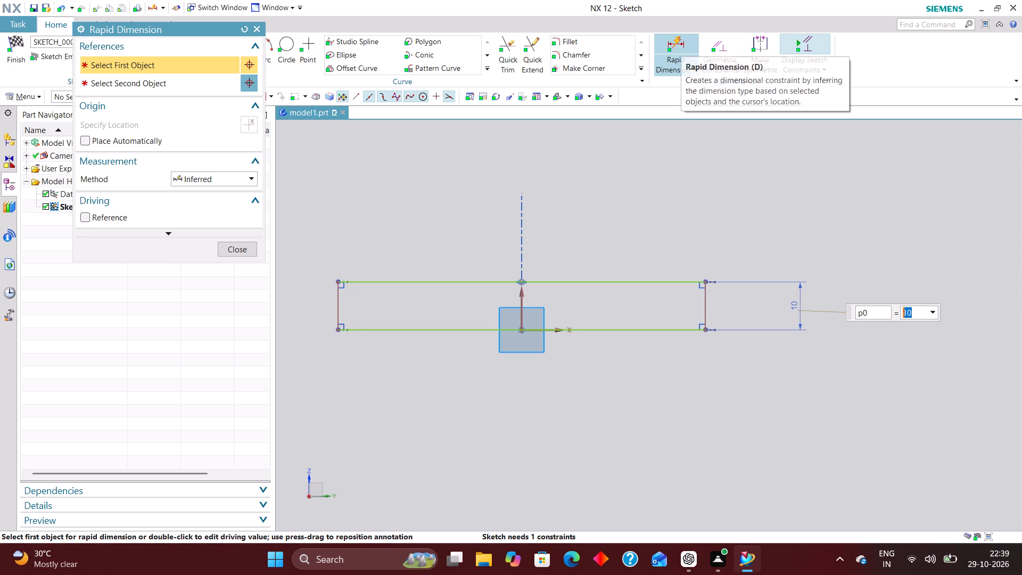
{"action": "left_click", "coordinate": [641, 330]}
{"action": "left_click", "coordinate": [530, 437]}
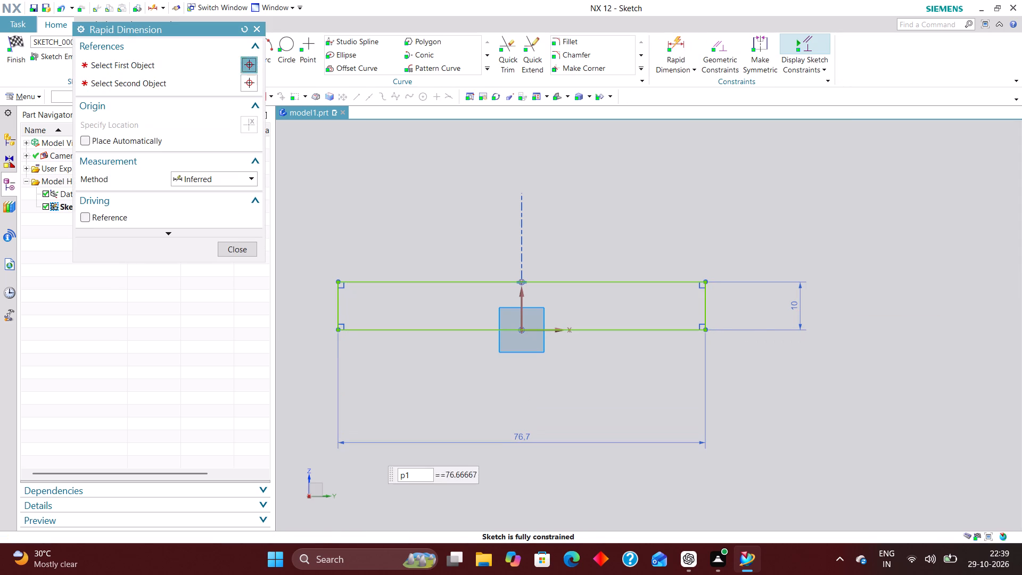
{"action": "type", "text": "90"}
{"action": "key", "text": "Return"}
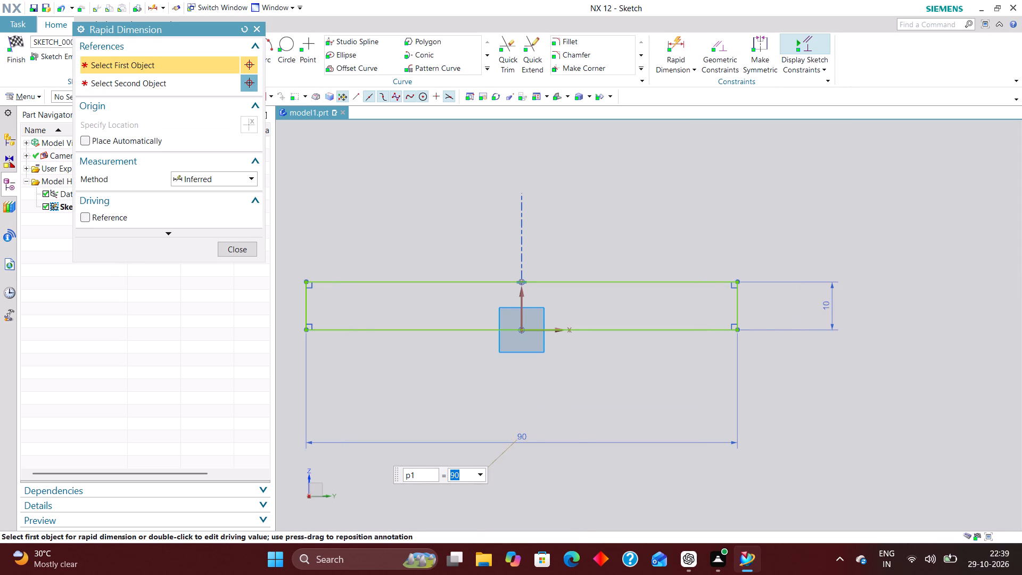
{"action": "left_click", "coordinate": [238, 250]}
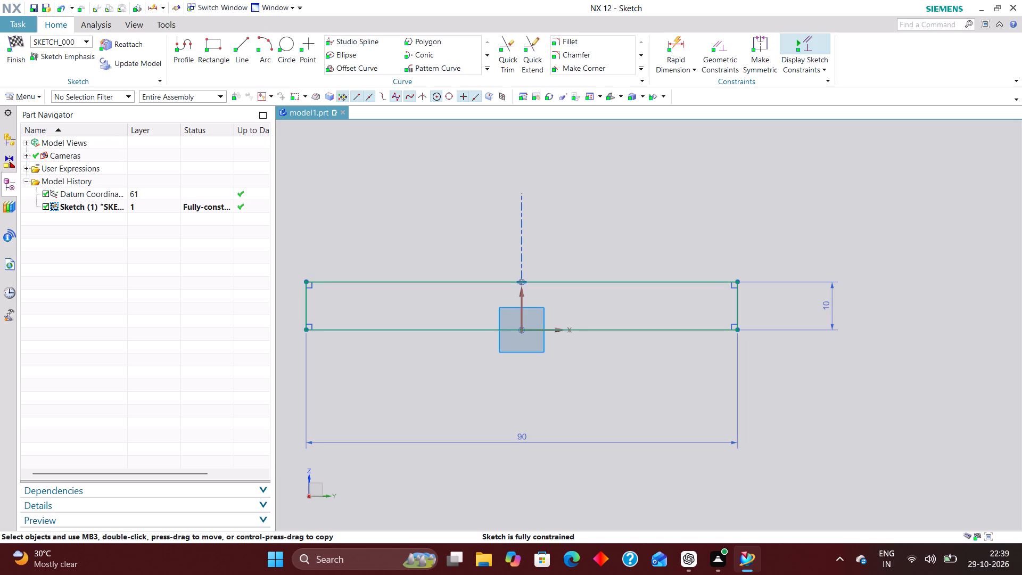
{"action": "left_click", "coordinate": [15, 38]}
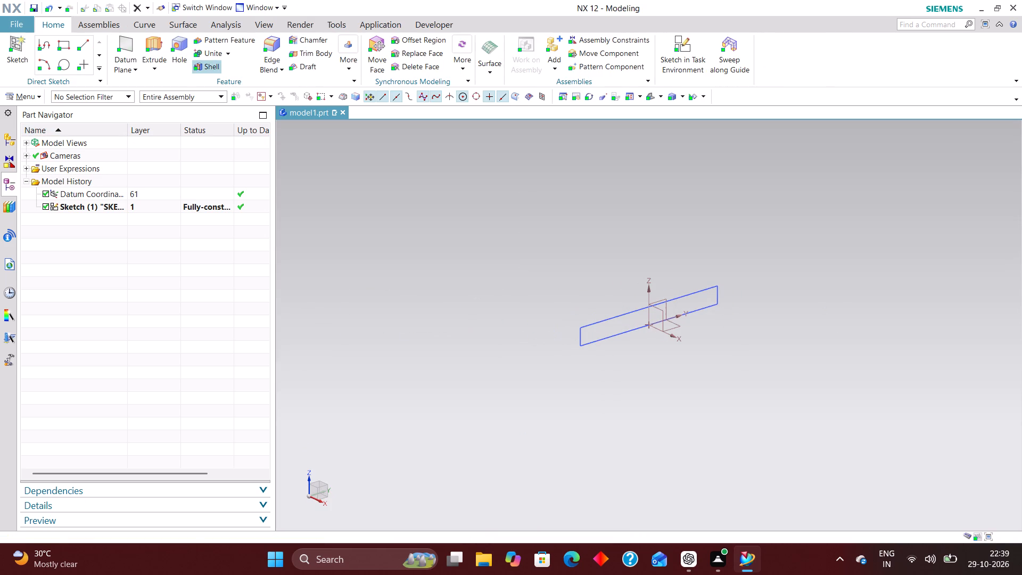
Extrude the 90 x 10 mm rectangle with a symmetric distance of 25 mm to form the base plate.
{"action": "left_click", "coordinate": [154, 39]}
{"action": "left_click", "coordinate": [586, 321]}
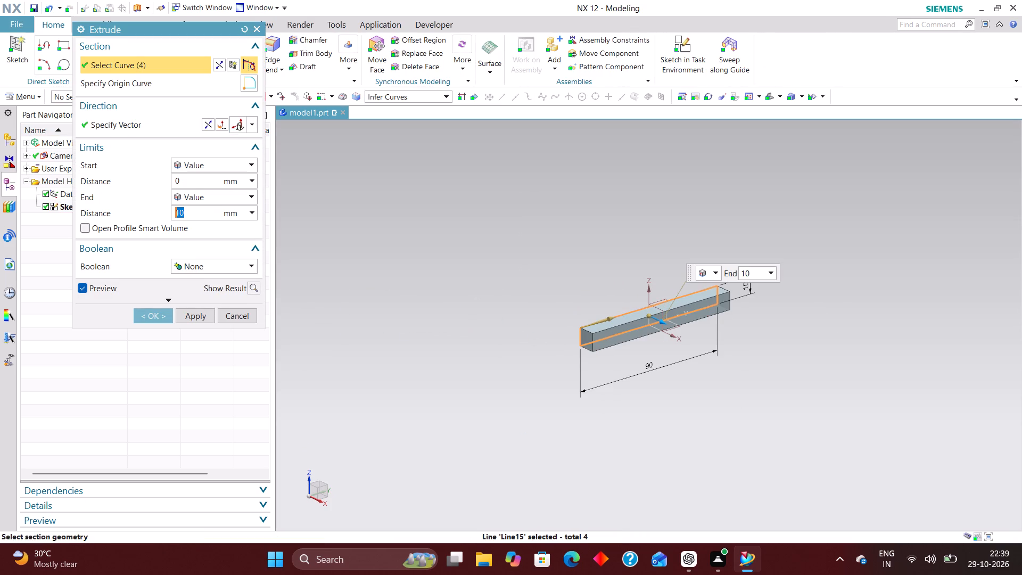
{"action": "left_click", "coordinate": [224, 161]}
{"action": "left_click", "coordinate": [222, 191]}
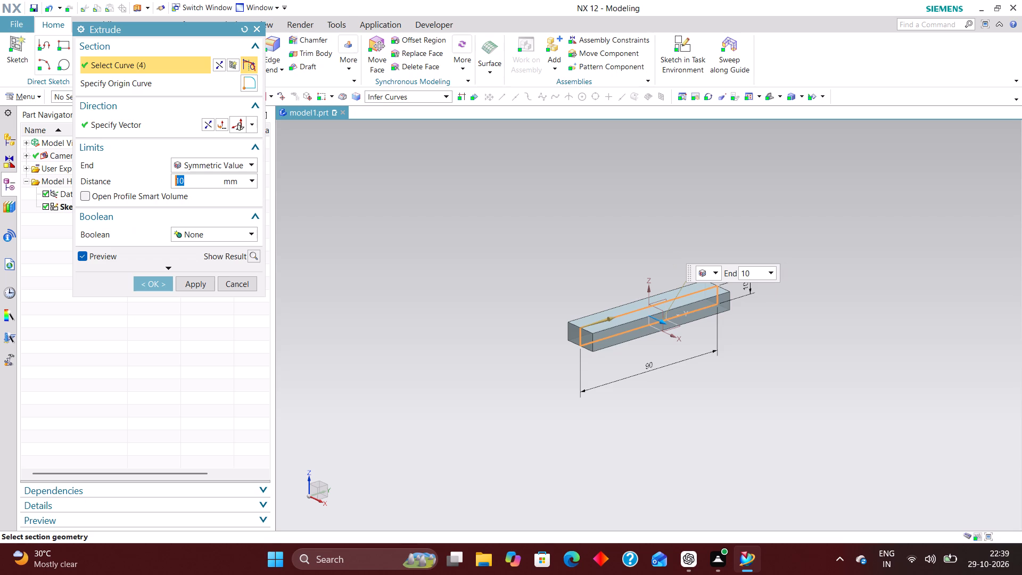
{"action": "type", "text": "25"}
{"action": "key", "text": "Return"}
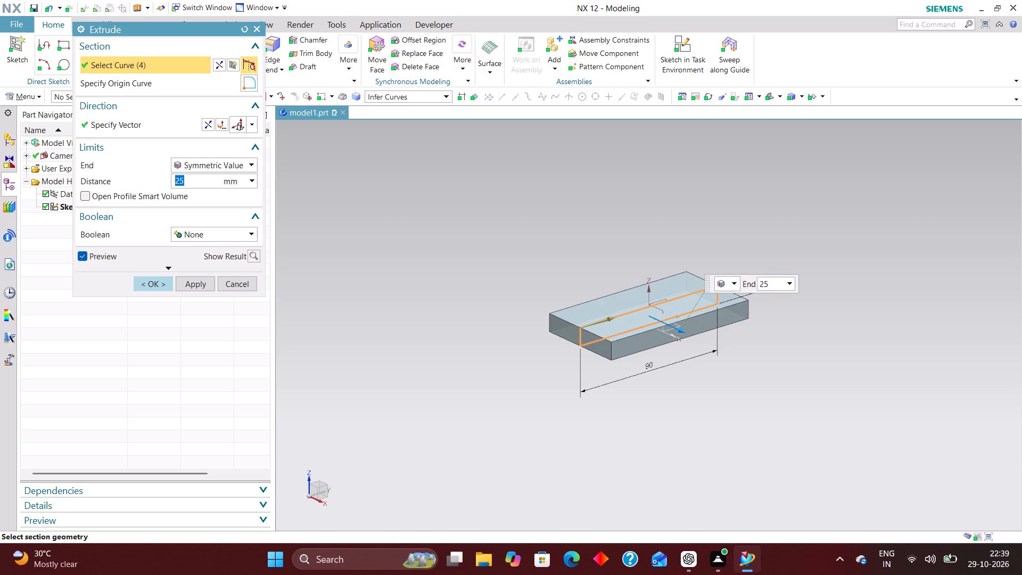
{"action": "left_click", "coordinate": [159, 285]}
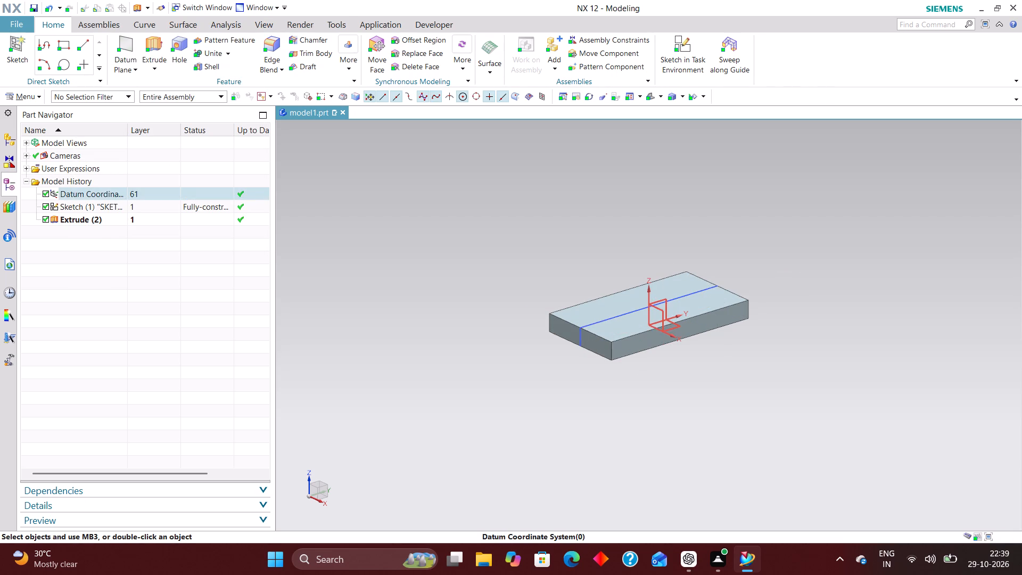
Hide the rectangle sketch used for the base plate.
{"action": "right_click_drag", "start_coordinate": [612, 317], "coordinate": [627, 384]}
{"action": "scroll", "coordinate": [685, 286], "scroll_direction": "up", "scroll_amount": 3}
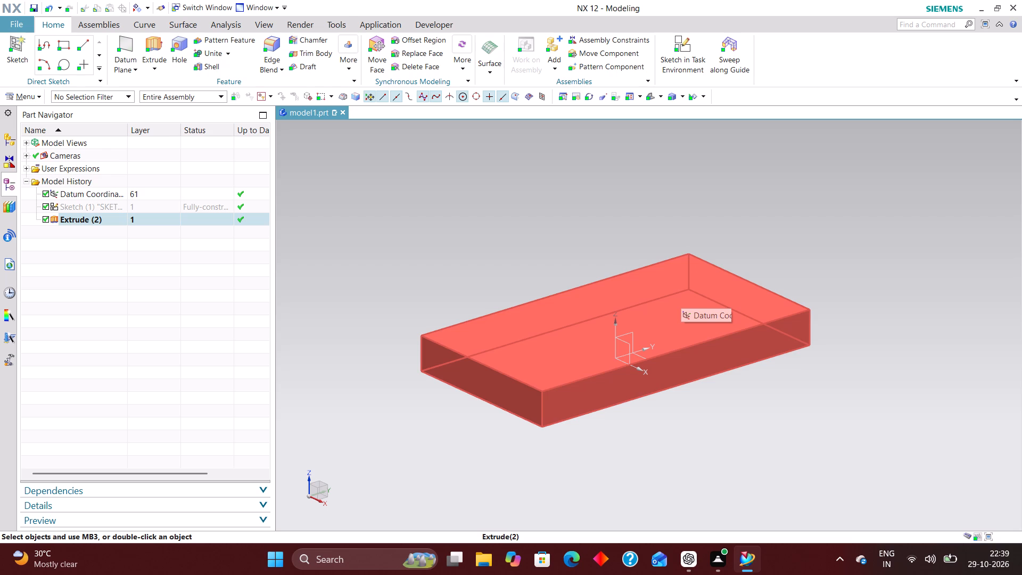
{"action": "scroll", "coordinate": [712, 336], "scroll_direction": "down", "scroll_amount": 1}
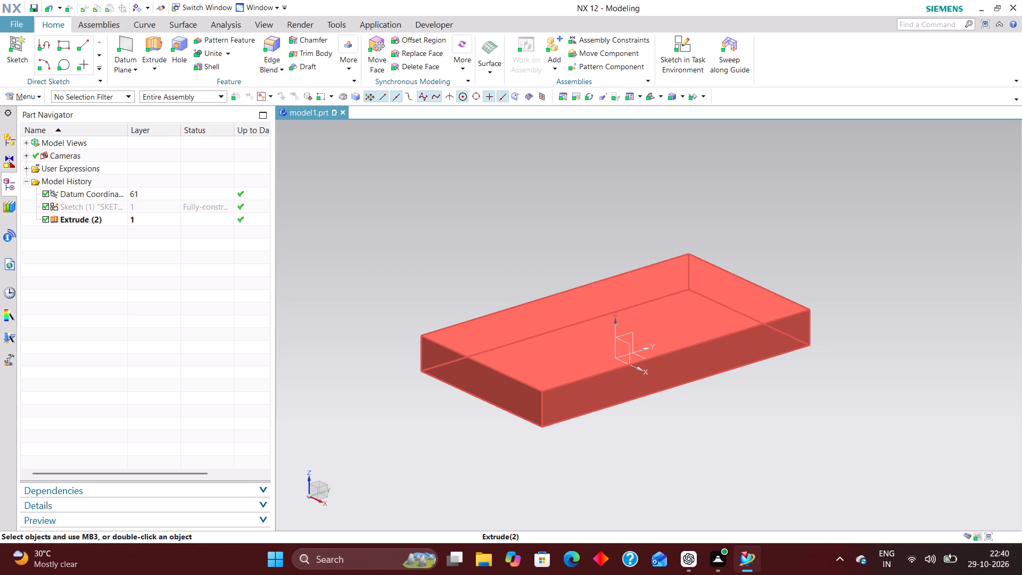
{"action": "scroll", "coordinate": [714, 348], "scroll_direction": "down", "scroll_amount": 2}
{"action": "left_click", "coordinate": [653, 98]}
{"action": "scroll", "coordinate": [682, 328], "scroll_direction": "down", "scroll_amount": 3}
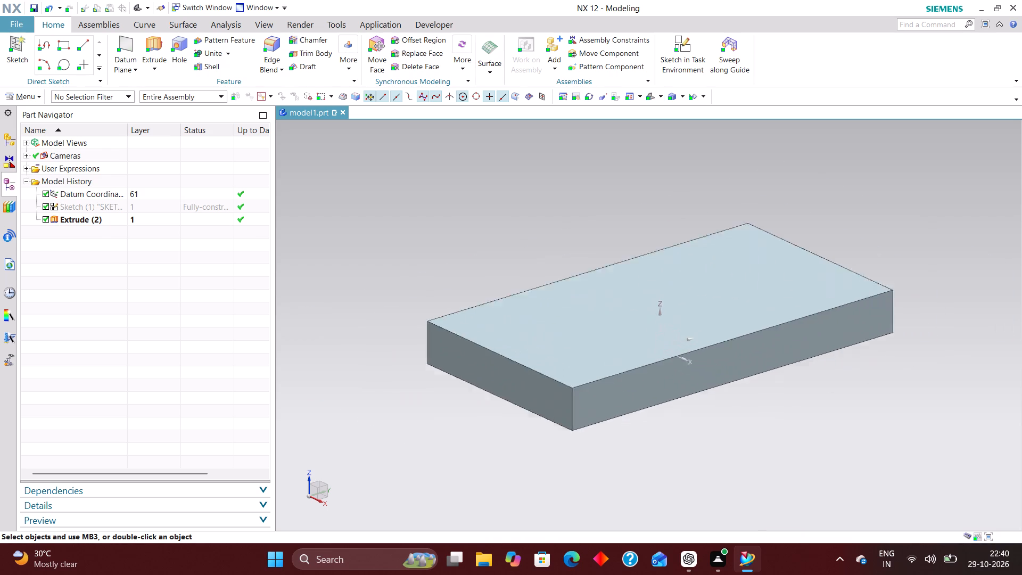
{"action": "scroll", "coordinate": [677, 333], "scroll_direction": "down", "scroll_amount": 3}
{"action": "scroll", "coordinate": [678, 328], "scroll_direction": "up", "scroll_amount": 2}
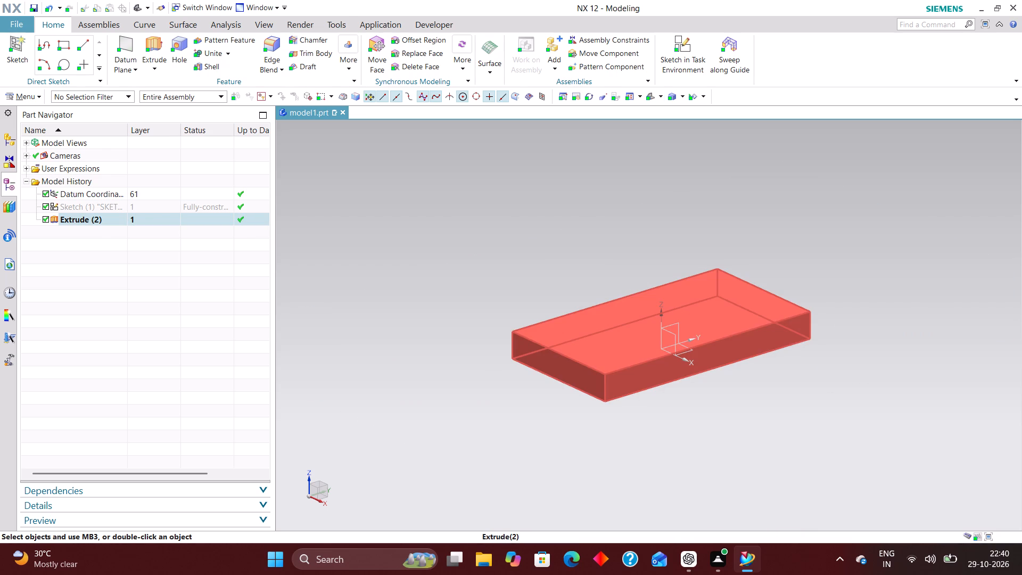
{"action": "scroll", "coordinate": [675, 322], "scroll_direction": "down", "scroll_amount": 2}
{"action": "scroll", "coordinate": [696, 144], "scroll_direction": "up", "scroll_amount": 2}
Start a new task-environment sketch on the YZ plane of the datum coordinate system.
{"action": "left_click", "coordinate": [684, 38]}
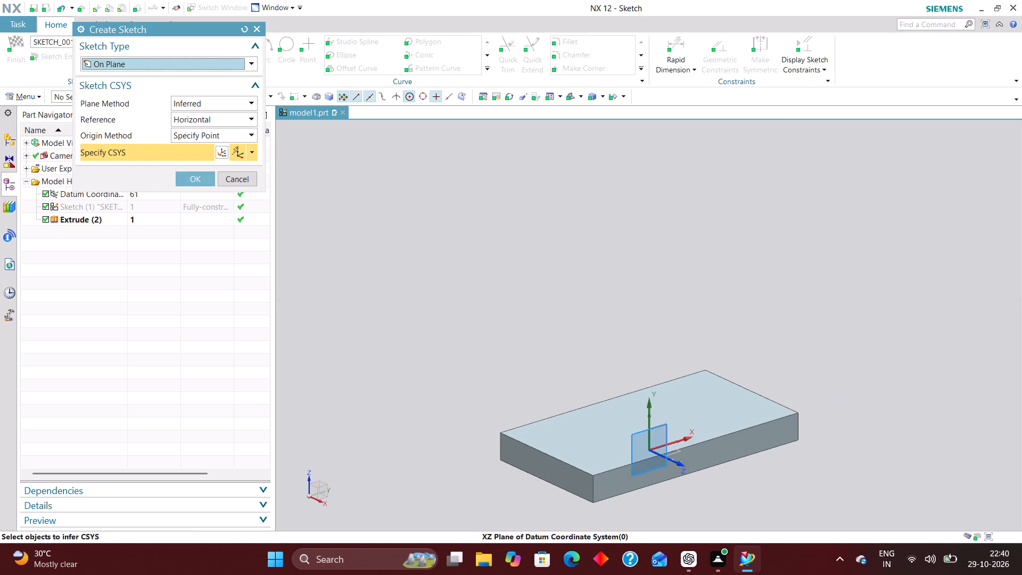
{"action": "left_click", "coordinate": [661, 427]}
{"action": "left_click", "coordinate": [205, 178]}
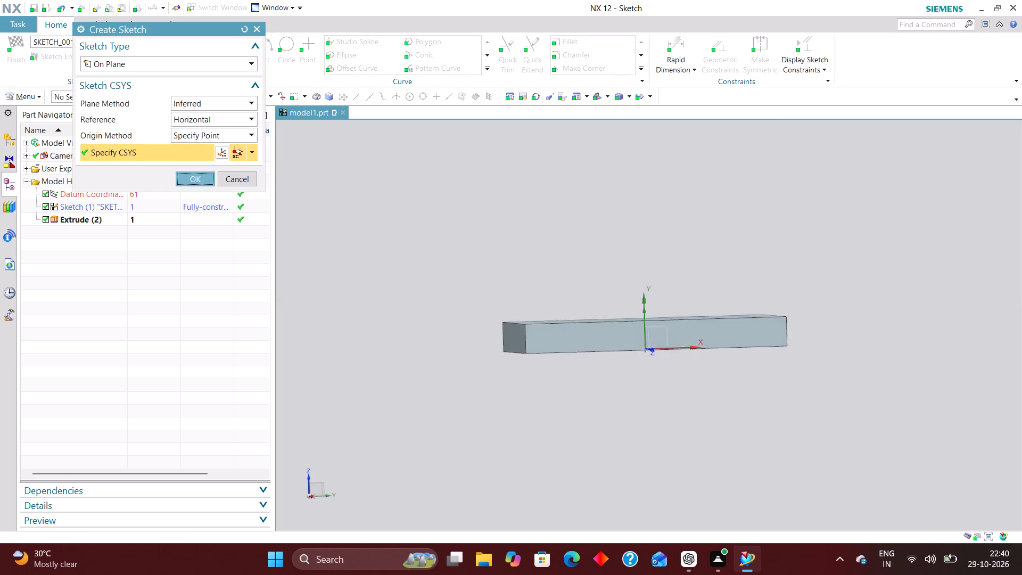
{"action": "scroll", "coordinate": [457, 394], "scroll_direction": "down", "scroll_amount": 2}
{"action": "scroll", "coordinate": [588, 321], "scroll_direction": "up", "scroll_amount": 3}
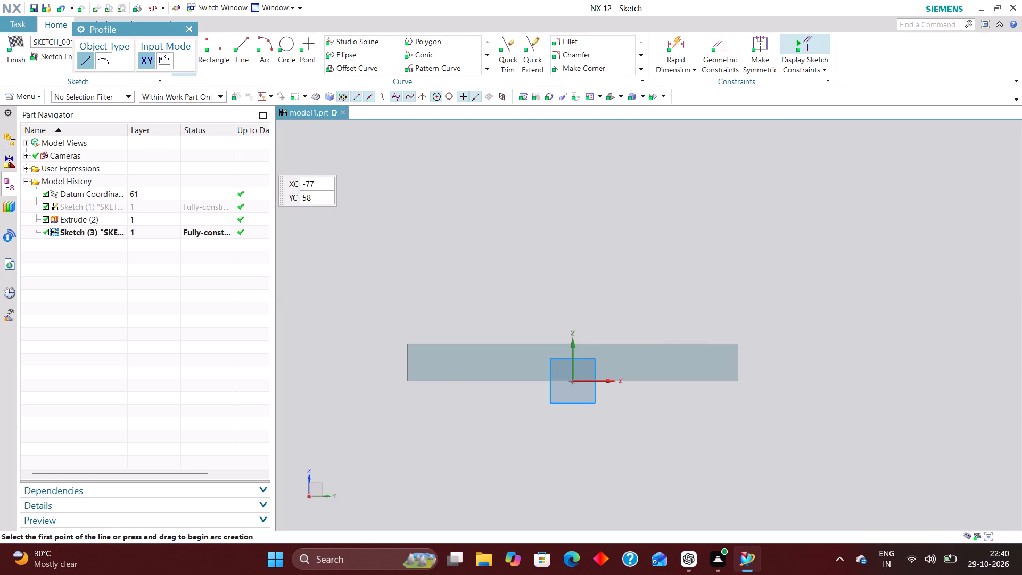
Sketch a horizontal line about 85 mm long just above the base plate and a shorter horizontal line well above it.
{"action": "left_click", "coordinate": [243, 43]}
{"action": "left_click", "coordinate": [417, 316]}
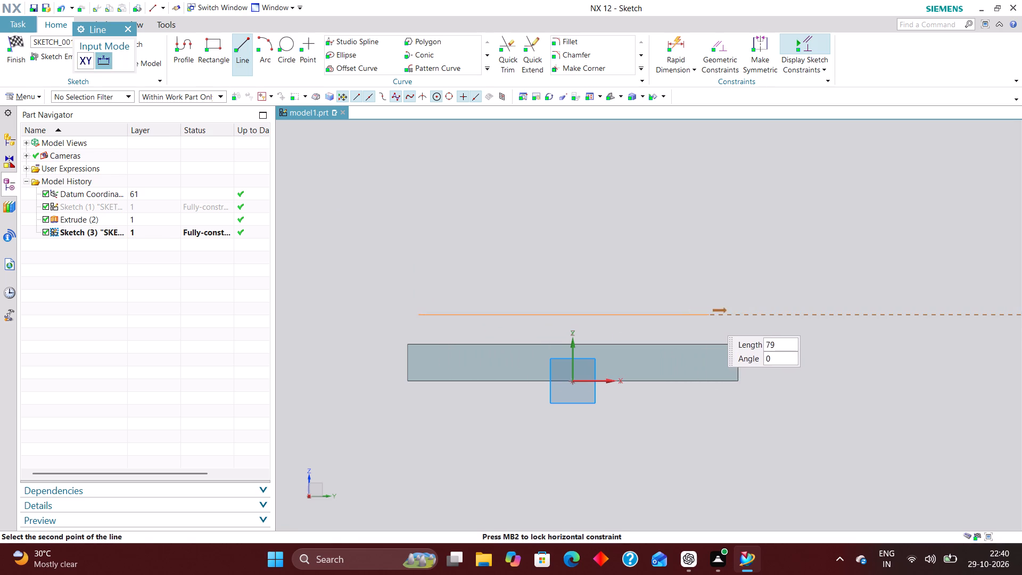
{"action": "left_click", "coordinate": [732, 316]}
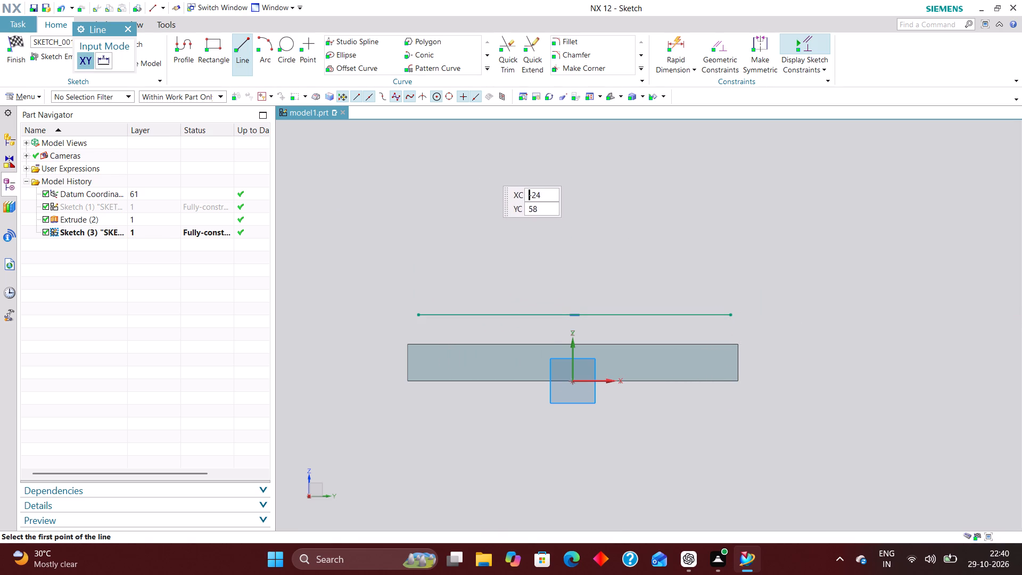
{"action": "left_click", "coordinate": [466, 169]}
{"action": "left_click", "coordinate": [671, 169]}
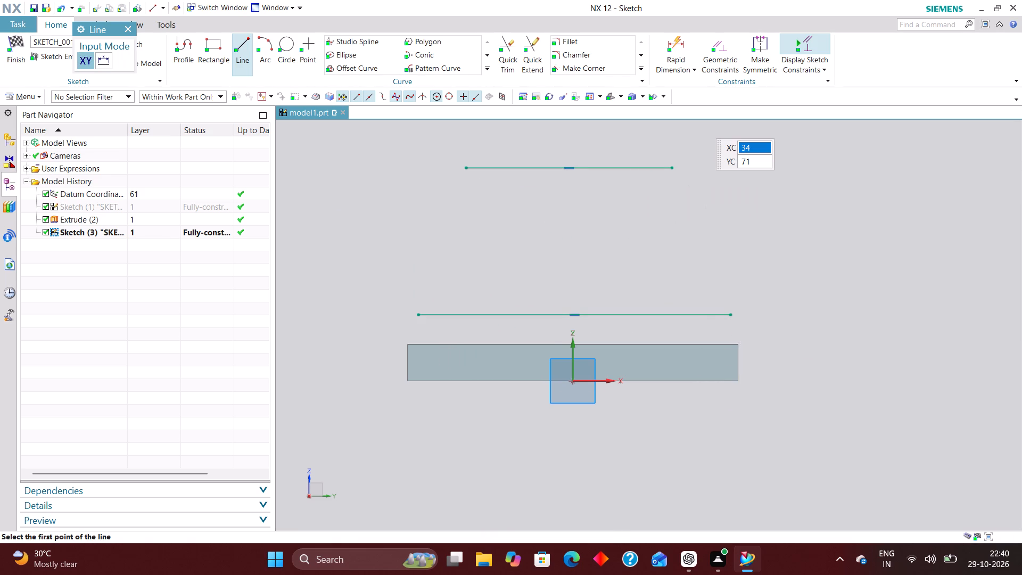
Constrain the midpoint of the lower line to lie on the vertical sketch axis.
{"action": "left_click", "coordinate": [719, 46]}
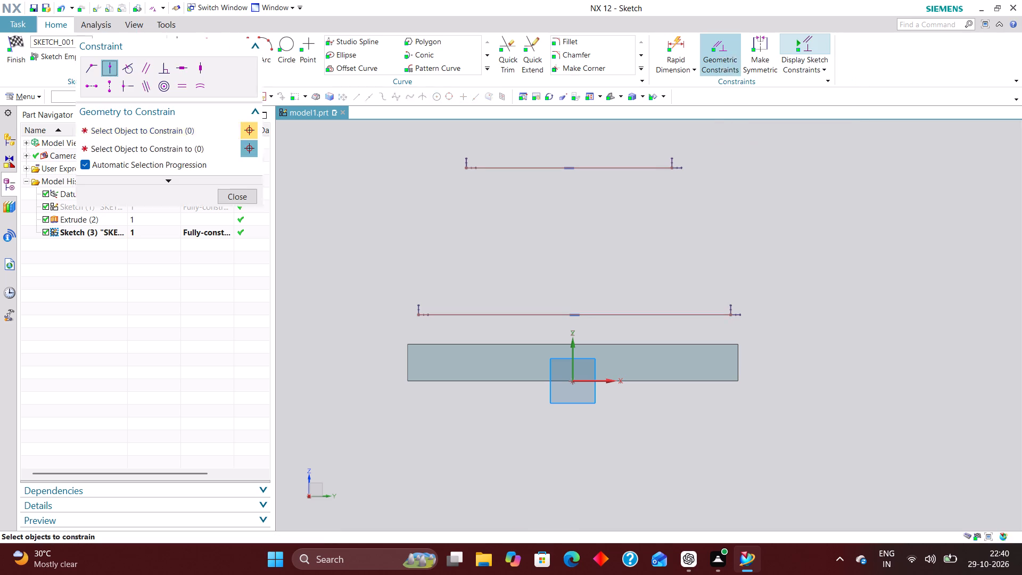
{"action": "left_click", "coordinate": [577, 312]}
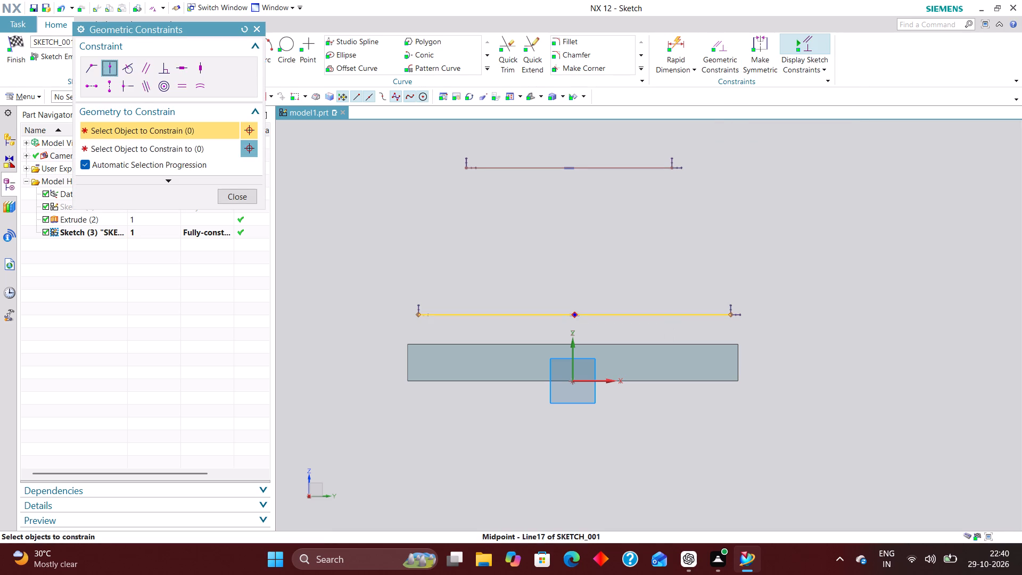
{"action": "left_click", "coordinate": [569, 360]}
Dimension the lower line's length as 90 mm, placing the dimension below the base plate.
{"action": "left_click", "coordinate": [679, 38]}
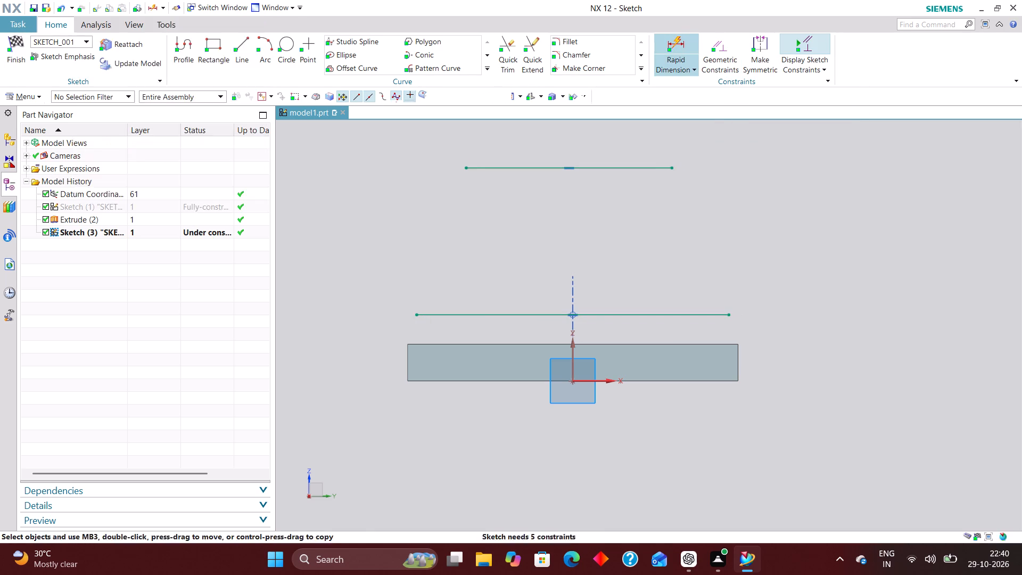
{"action": "left_click", "coordinate": [653, 317]}
{"action": "left_click", "coordinate": [579, 455]}
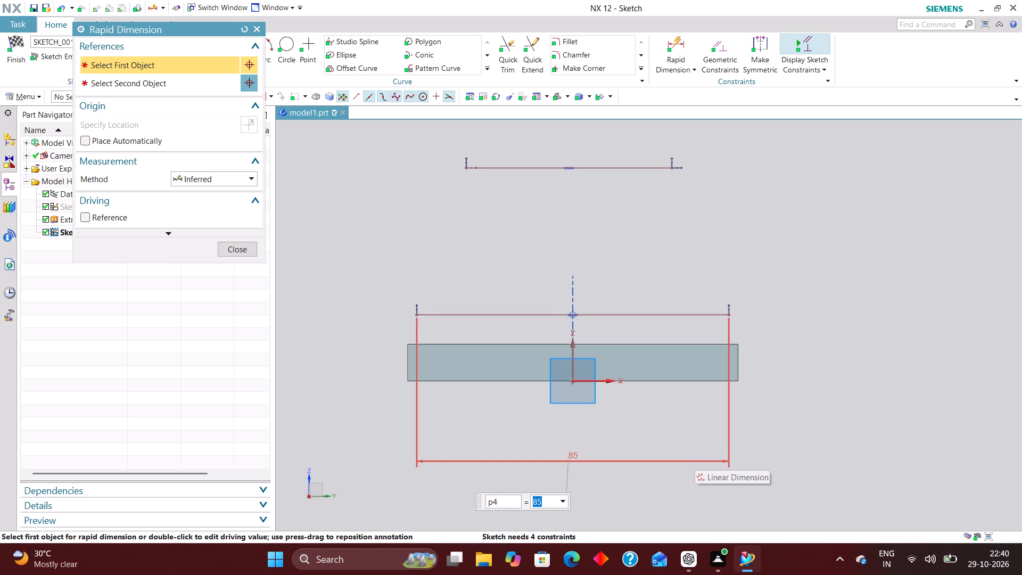
{"action": "type", "text": "90"}
{"action": "key", "text": "Return"}
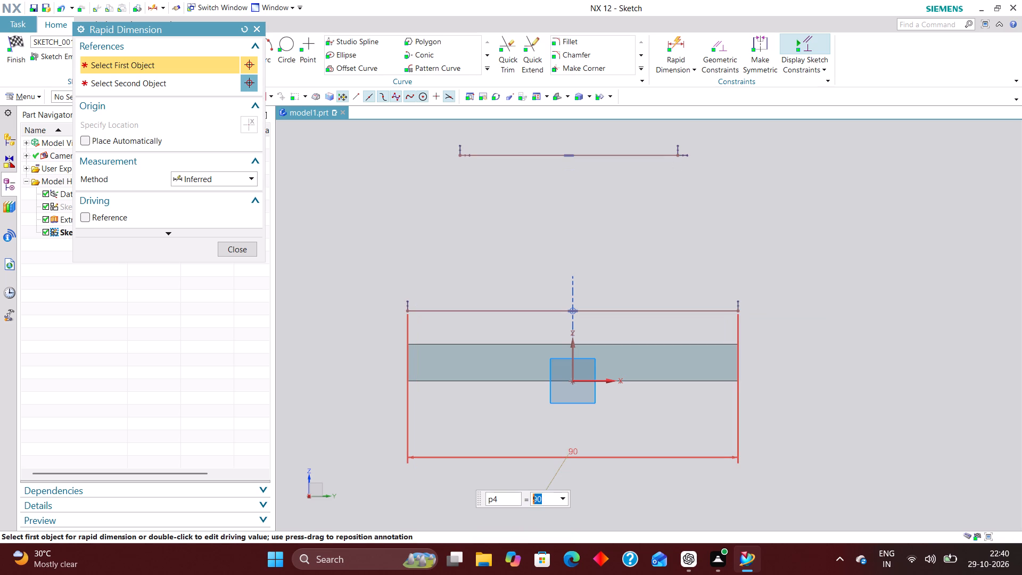
Dimension the lower line's height above the horizontal sketch axis as 10 mm.
{"action": "left_click", "coordinate": [603, 384]}
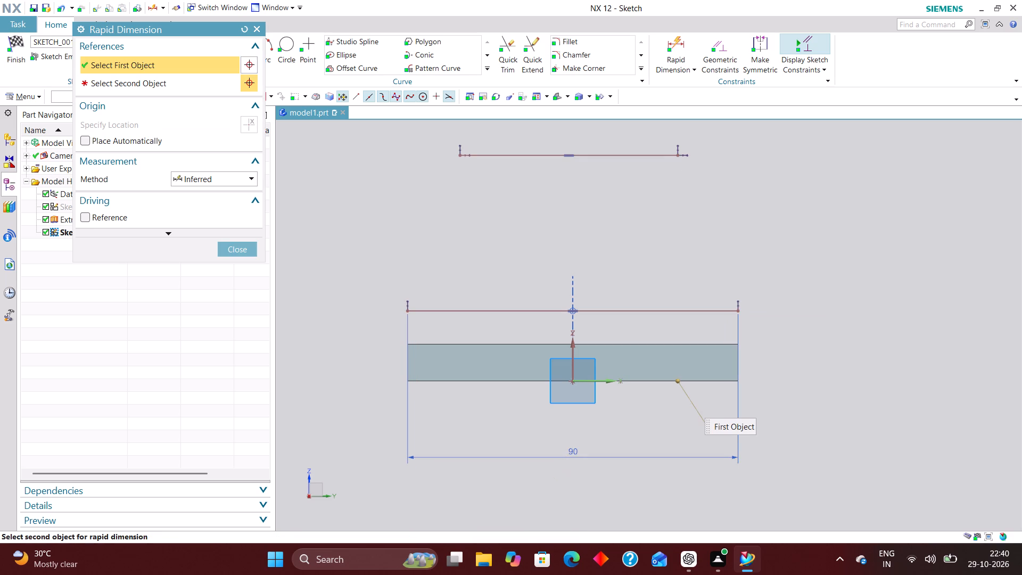
{"action": "left_click", "coordinate": [613, 310]}
{"action": "left_click", "coordinate": [821, 356]}
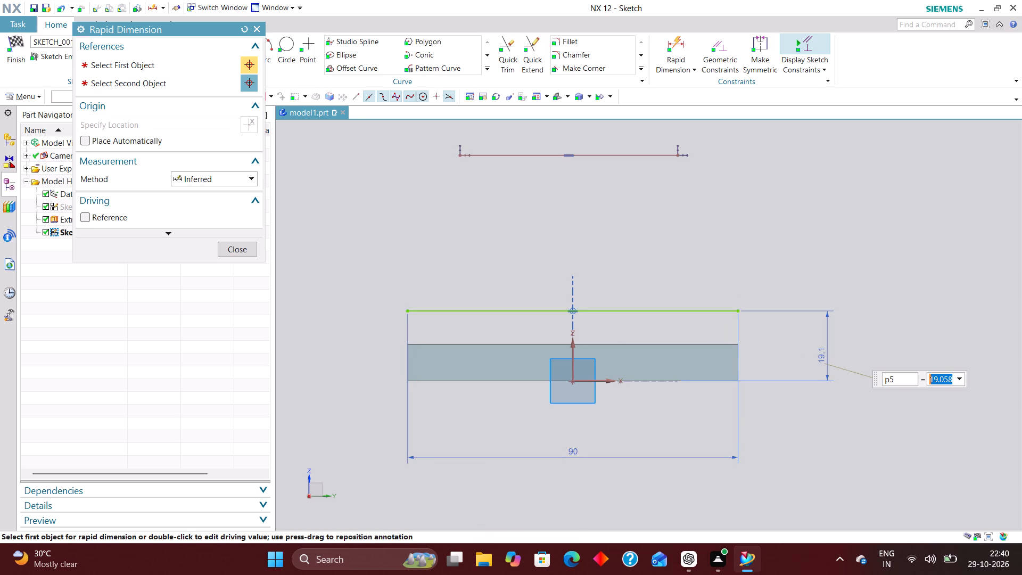
{"action": "type", "text": "10"}
{"action": "key", "text": "Return"}
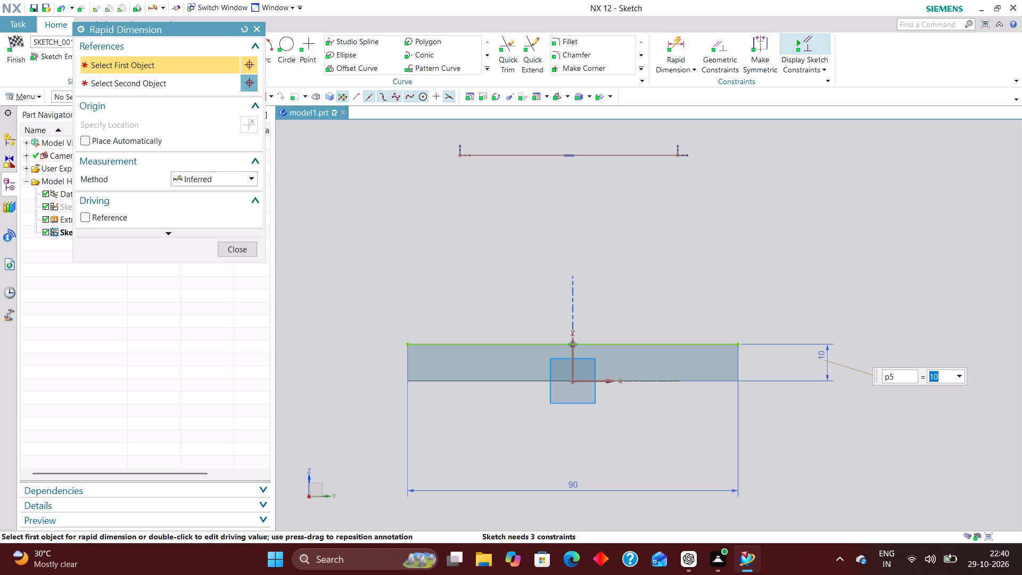
Dimension the vertical distance between the lower and upper lines as 50 mm.
{"action": "left_click", "coordinate": [683, 345]}
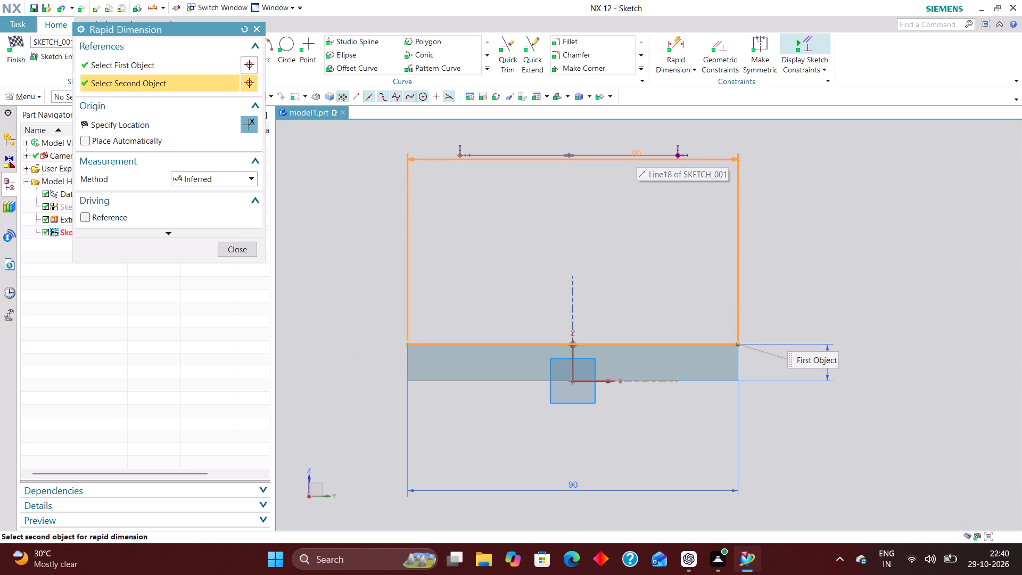
{"action": "left_click", "coordinate": [636, 151]}
{"action": "left_click", "coordinate": [819, 248]}
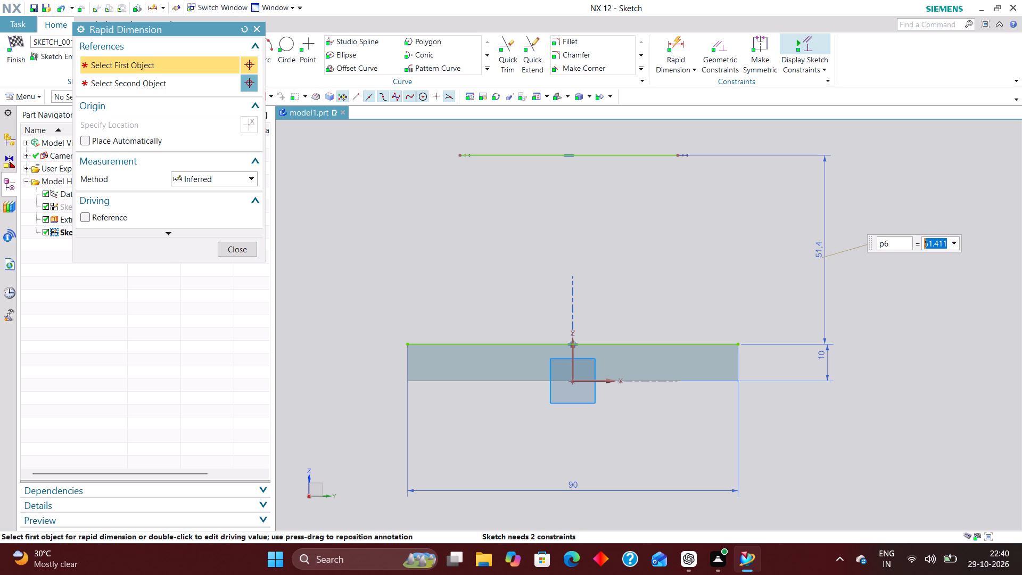
{"action": "type", "text": "50"}
{"action": "key", "text": "Return"}
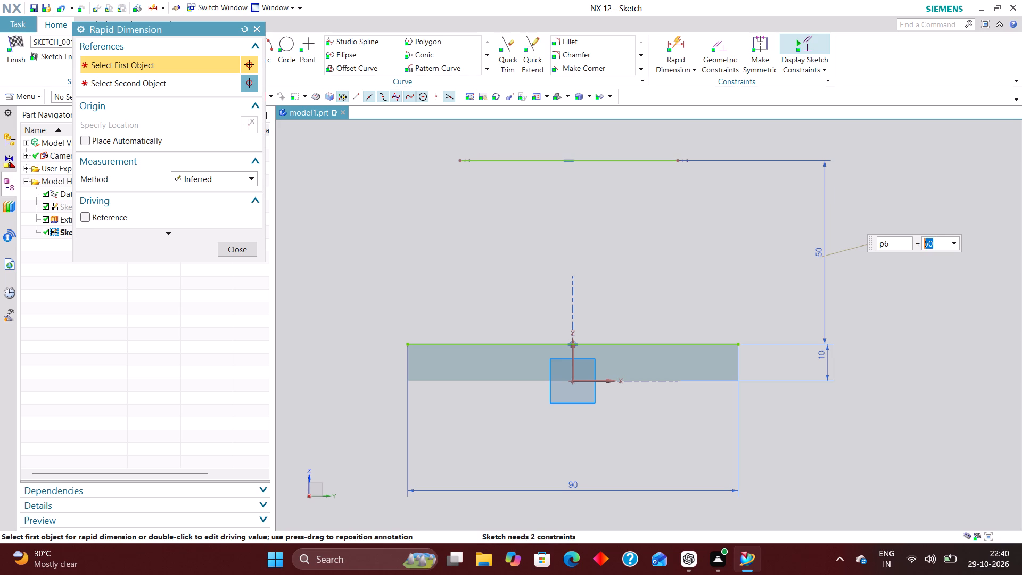
Dimension the upper line's length as 50 mm, placing the dimension above it.
{"action": "left_click", "coordinate": [676, 43]}
{"action": "scroll", "coordinate": [623, 275], "scroll_direction": "down", "scroll_amount": 3}
{"action": "scroll", "coordinate": [619, 239], "scroll_direction": "up", "scroll_amount": 4}
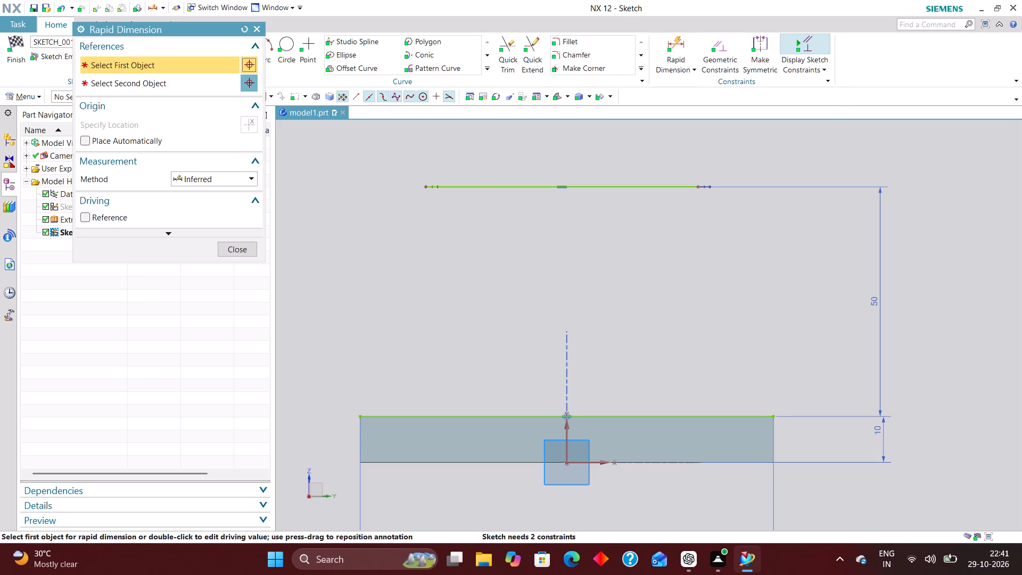
{"action": "left_click", "coordinate": [608, 184]}
{"action": "left_click", "coordinate": [580, 135]}
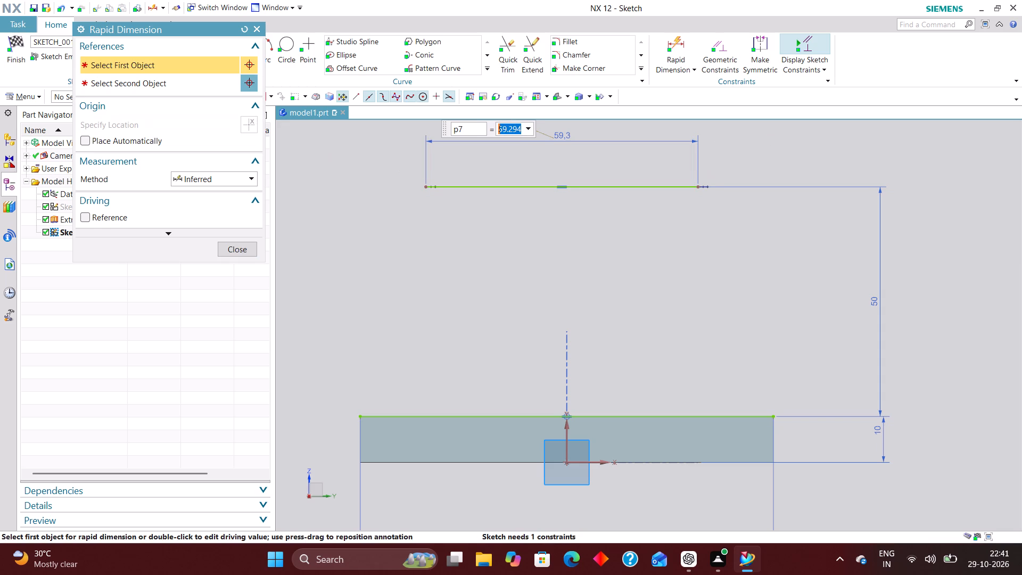
{"action": "type", "text": "50"}
{"action": "key", "text": "Return"}
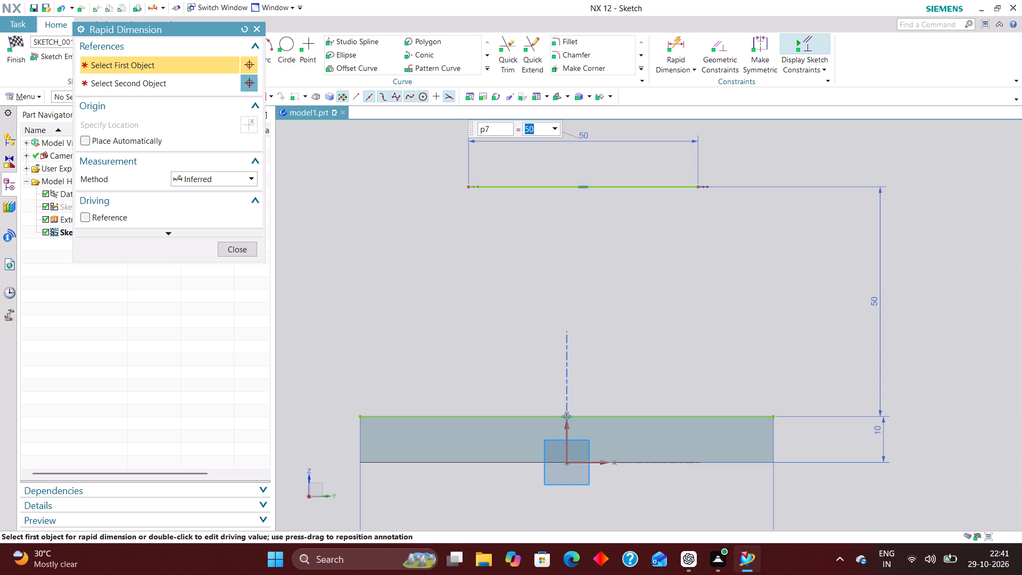
Constrain the midpoint of the upper line to lie on the vertical sketch axis.
{"action": "left_click", "coordinate": [721, 46]}
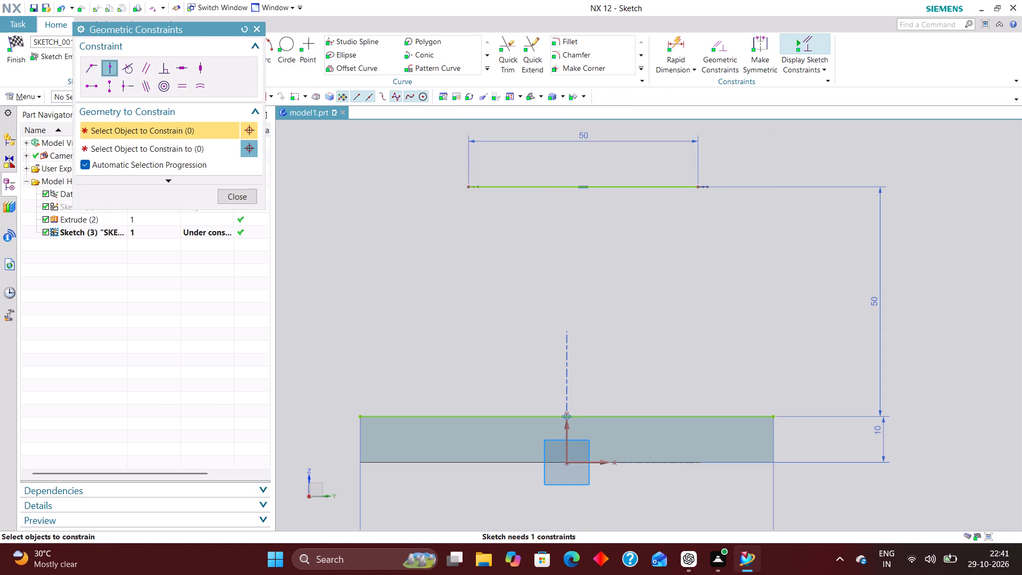
{"action": "left_click", "coordinate": [583, 183]}
{"action": "left_click", "coordinate": [567, 439]}
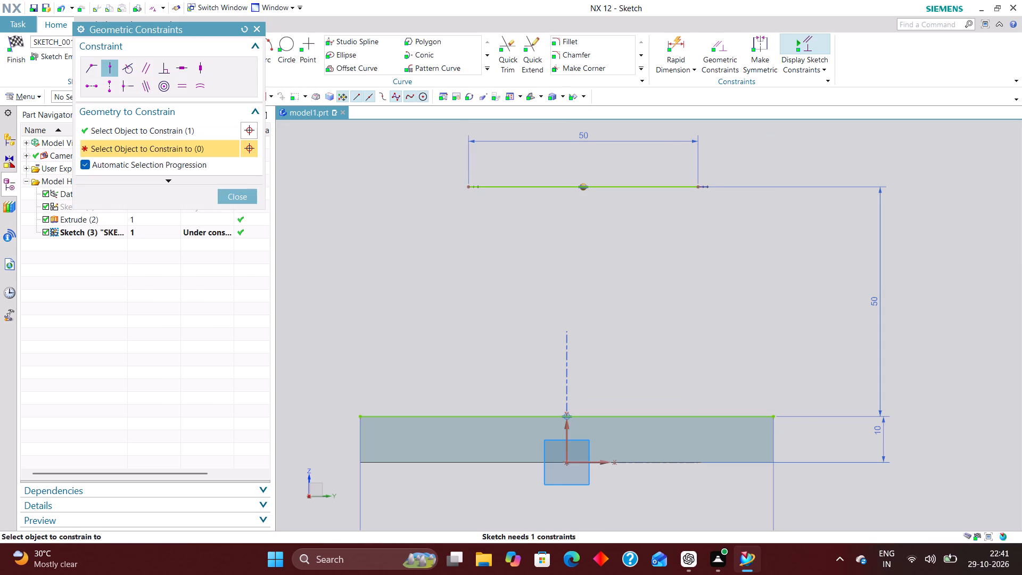
{"action": "scroll", "coordinate": [600, 358], "scroll_direction": "down", "scroll_amount": 2}
{"action": "left_click", "coordinate": [239, 198]}
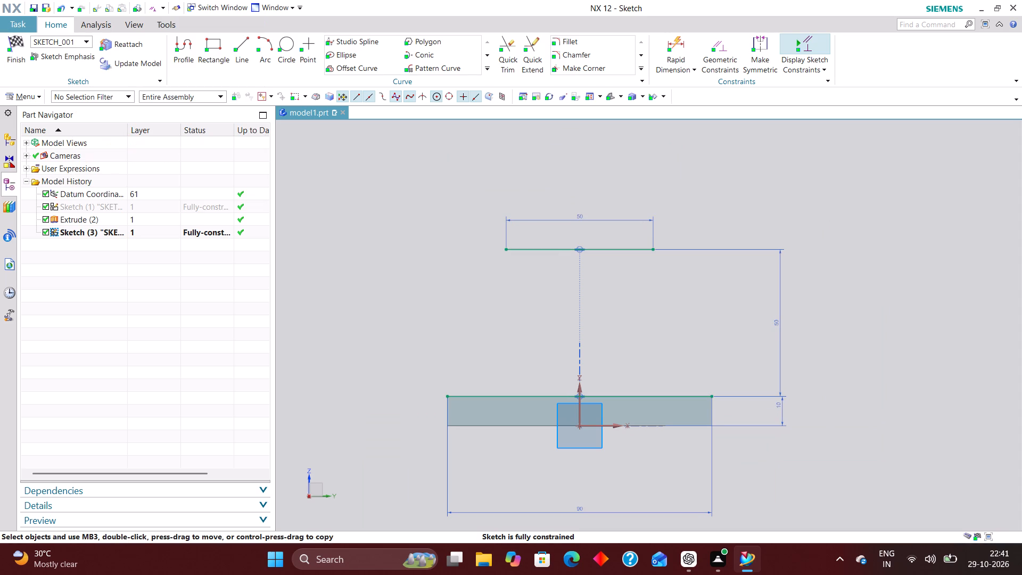
Draw a slanted line joining the left endpoints of the upper and lower lines.
{"action": "left_click", "coordinate": [239, 47]}
{"action": "scroll", "coordinate": [508, 274], "scroll_direction": "up", "scroll_amount": 4}
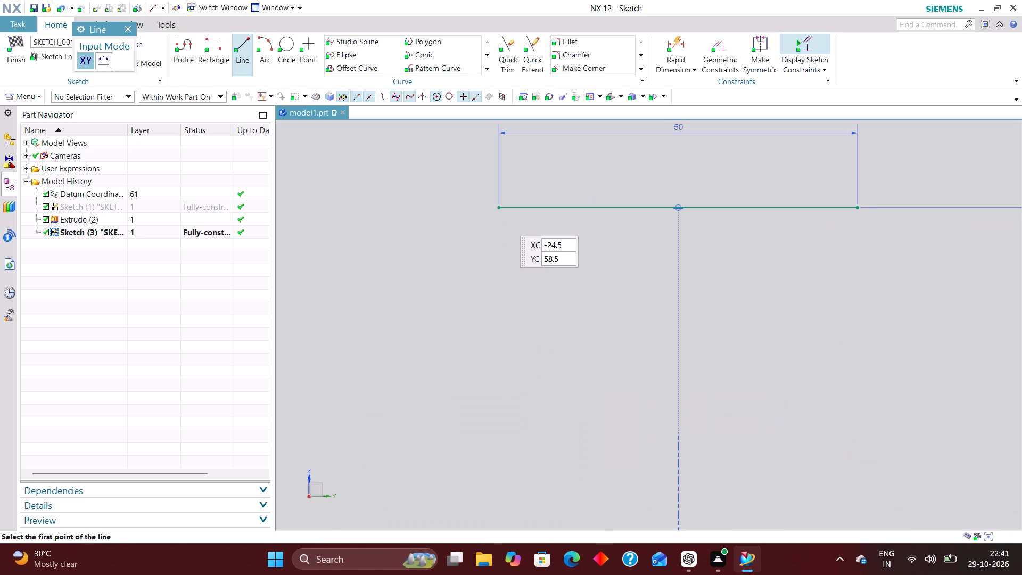
{"action": "left_click", "coordinate": [496, 207]}
{"action": "scroll", "coordinate": [513, 243], "scroll_direction": "down", "scroll_amount": 3}
{"action": "scroll", "coordinate": [455, 367], "scroll_direction": "up", "scroll_amount": 4}
{"action": "scroll", "coordinate": [431, 387], "scroll_direction": "down", "scroll_amount": 3}
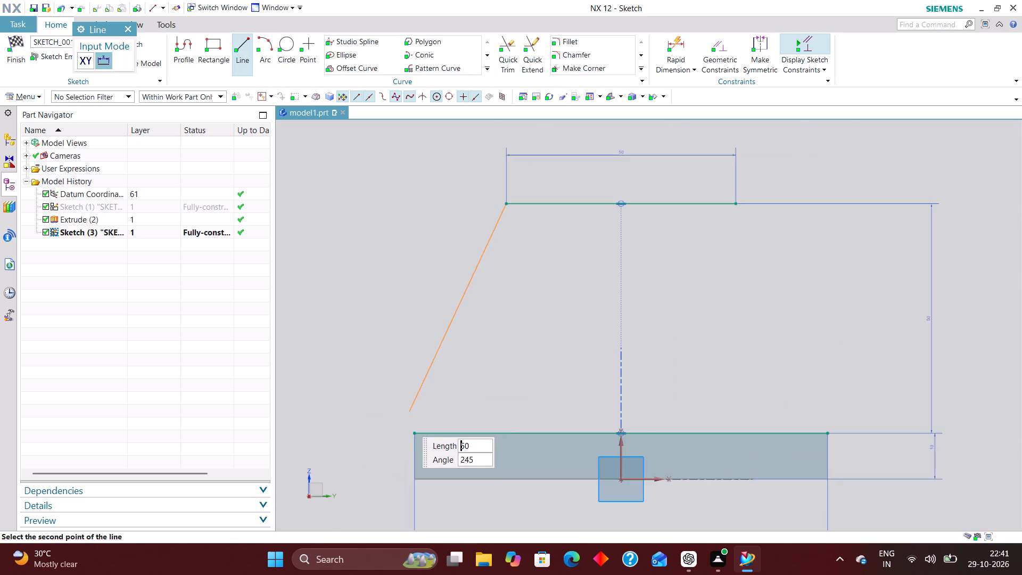
{"action": "scroll", "coordinate": [402, 436], "scroll_direction": "up", "scroll_amount": 2}
{"action": "left_click", "coordinate": [421, 430]}
Draw a slanted line joining the right endpoints to close the trapezoid, and finish the sketch.
{"action": "scroll", "coordinate": [390, 407], "scroll_direction": "down", "scroll_amount": 4}
{"action": "left_click", "coordinate": [610, 272]}
{"action": "scroll", "coordinate": [662, 409], "scroll_direction": "up", "scroll_amount": 4}
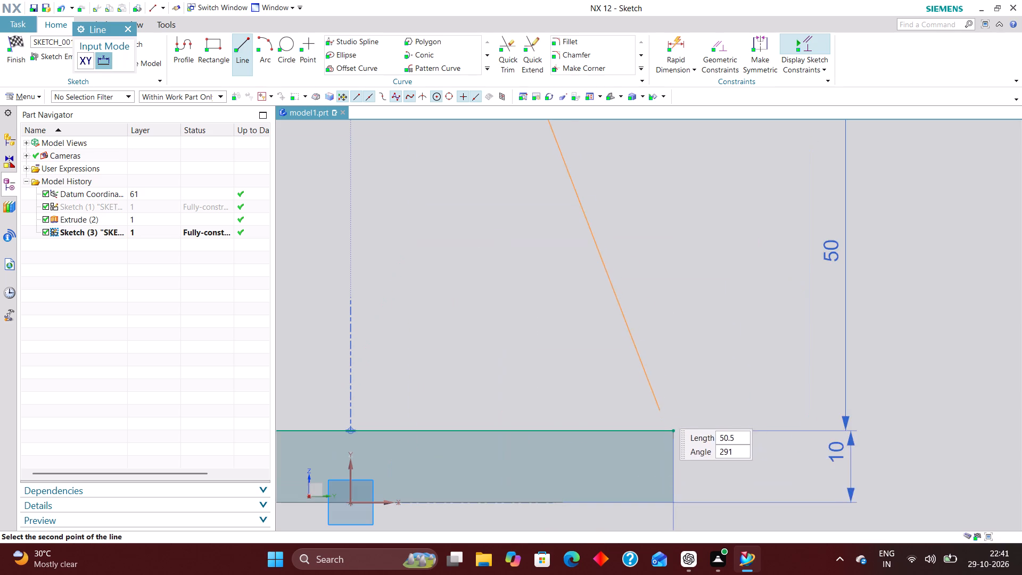
{"action": "left_click", "coordinate": [676, 428]}
{"action": "scroll", "coordinate": [713, 381], "scroll_direction": "down", "scroll_amount": 5}
{"action": "scroll", "coordinate": [711, 416], "scroll_direction": "up", "scroll_amount": 6}
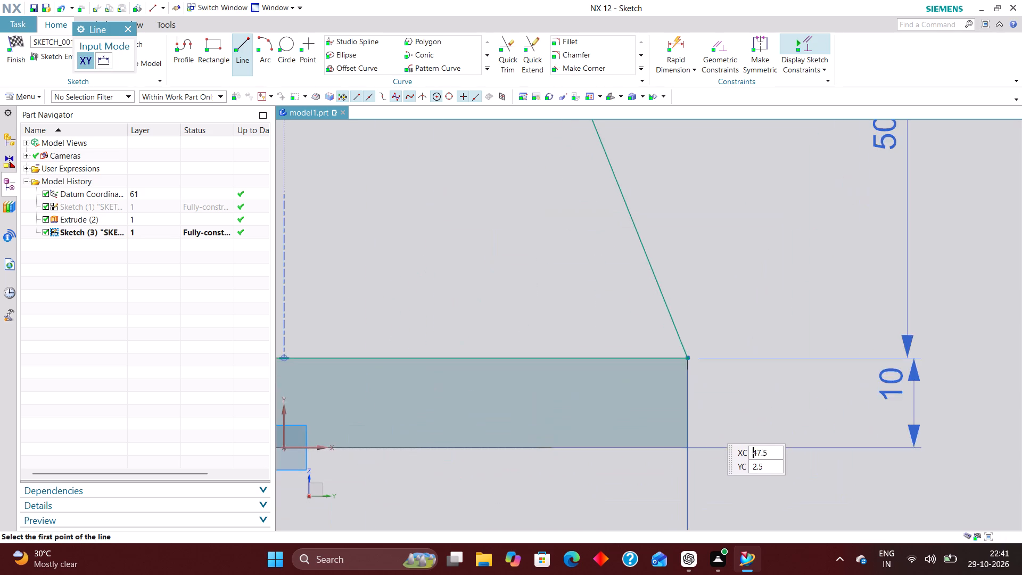
{"action": "scroll", "coordinate": [693, 384], "scroll_direction": "up", "scroll_amount": 7}
{"action": "scroll", "coordinate": [729, 331], "scroll_direction": "down", "scroll_amount": 14}
{"action": "scroll", "coordinate": [733, 311], "scroll_direction": "up", "scroll_amount": 3}
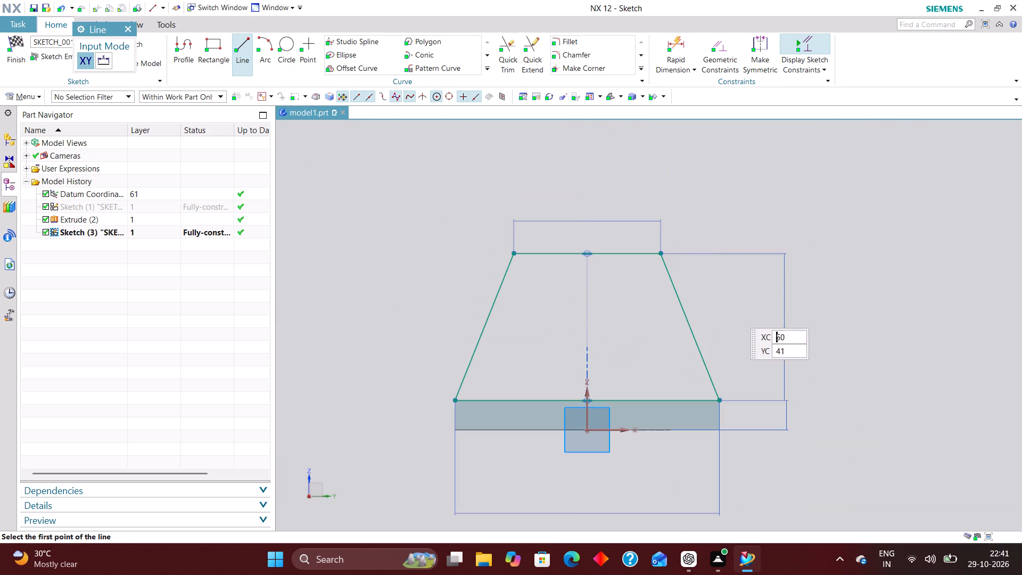
{"action": "left_click", "coordinate": [8, 49]}
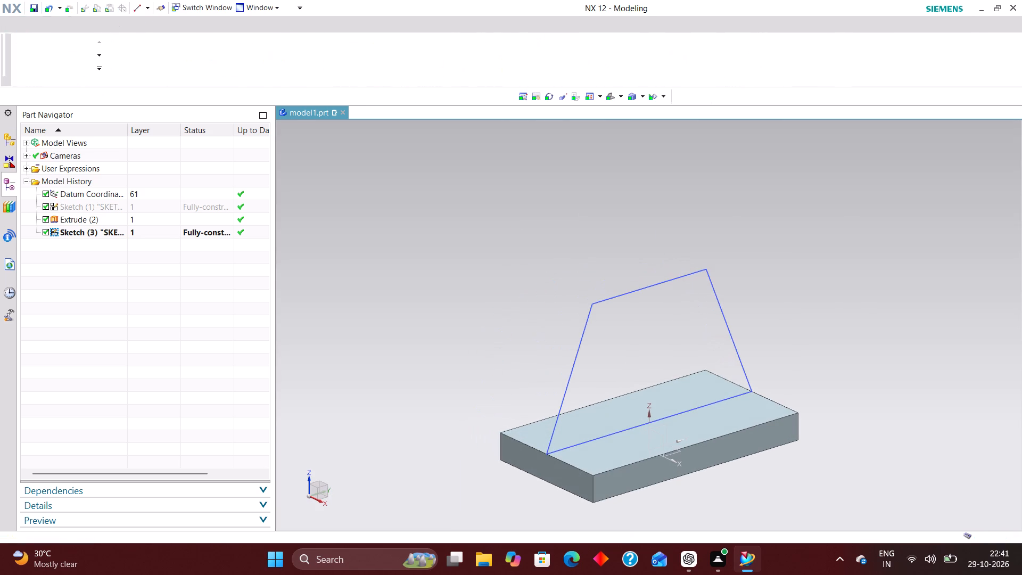
Extrude the trapezoid sketch in the reversed direction from 1 mm to 25 mm with no Boolean.
{"action": "left_click", "coordinate": [154, 49]}
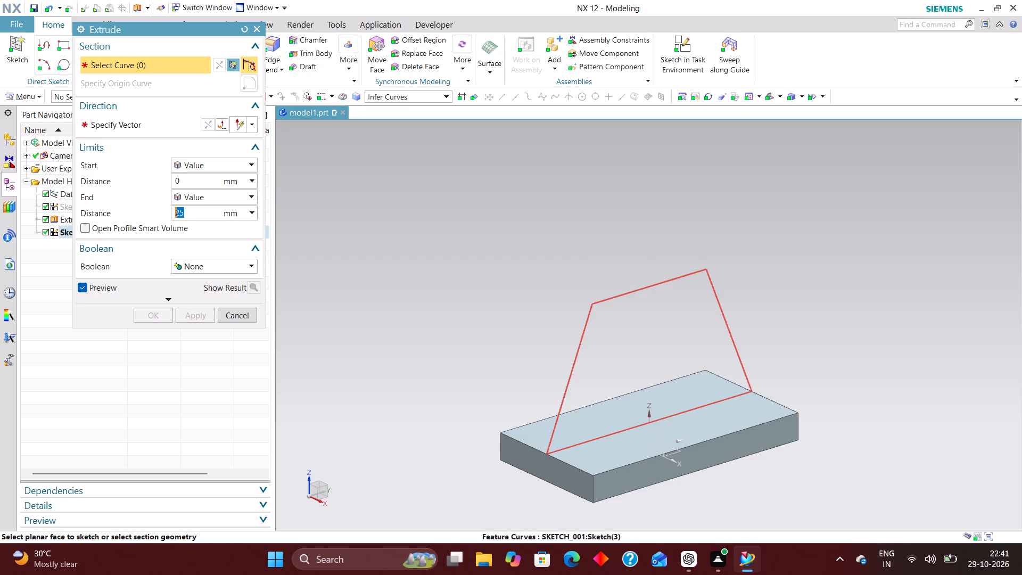
{"action": "left_click", "coordinate": [584, 330]}
{"action": "left_click", "coordinate": [207, 124]}
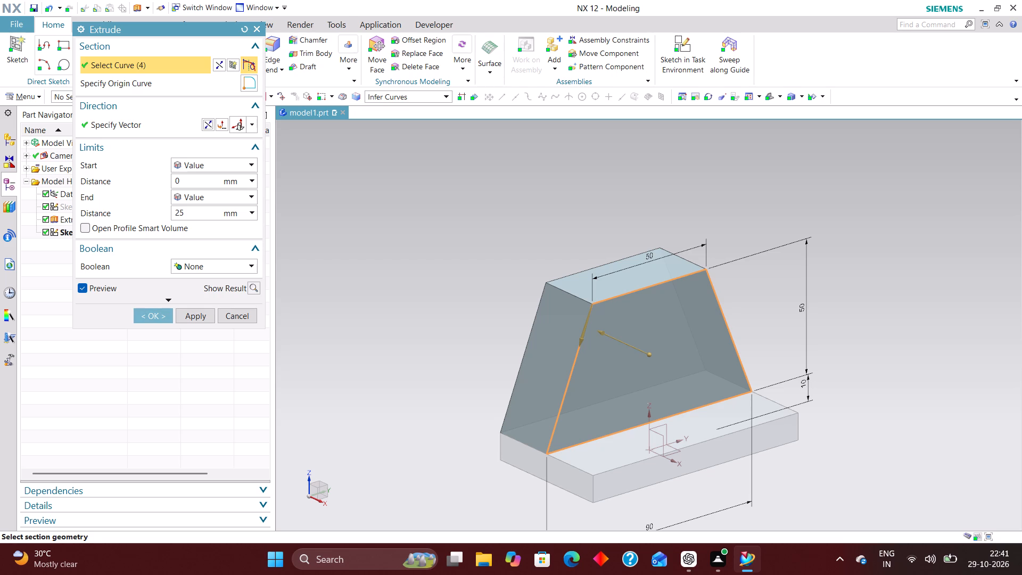
{"action": "left_click_drag", "start_coordinate": [184, 212], "coordinate": [139, 220]}
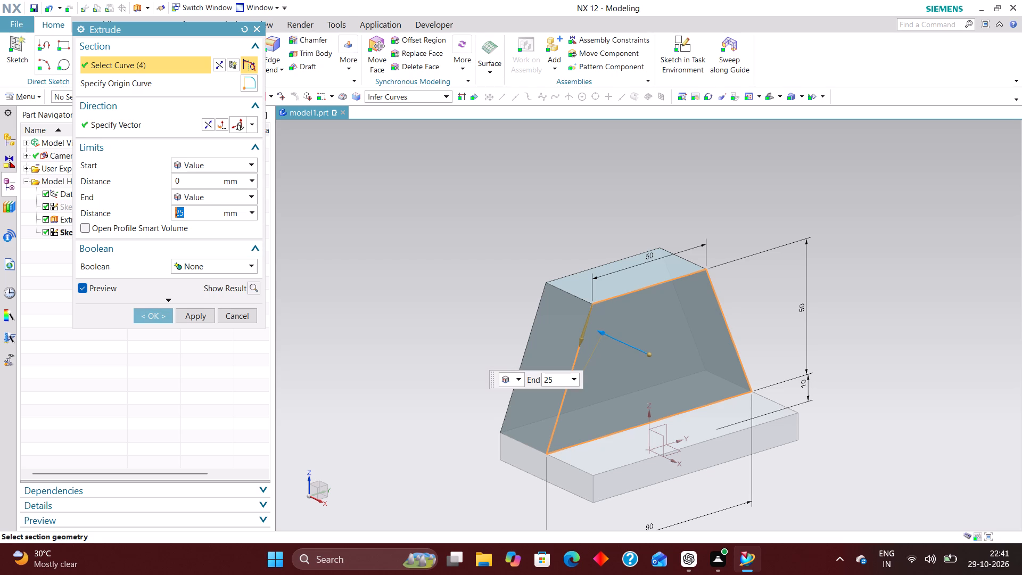
{"action": "key", "text": "2"}
{"action": "key", "text": "4"}
{"action": "key", "text": "Return"}
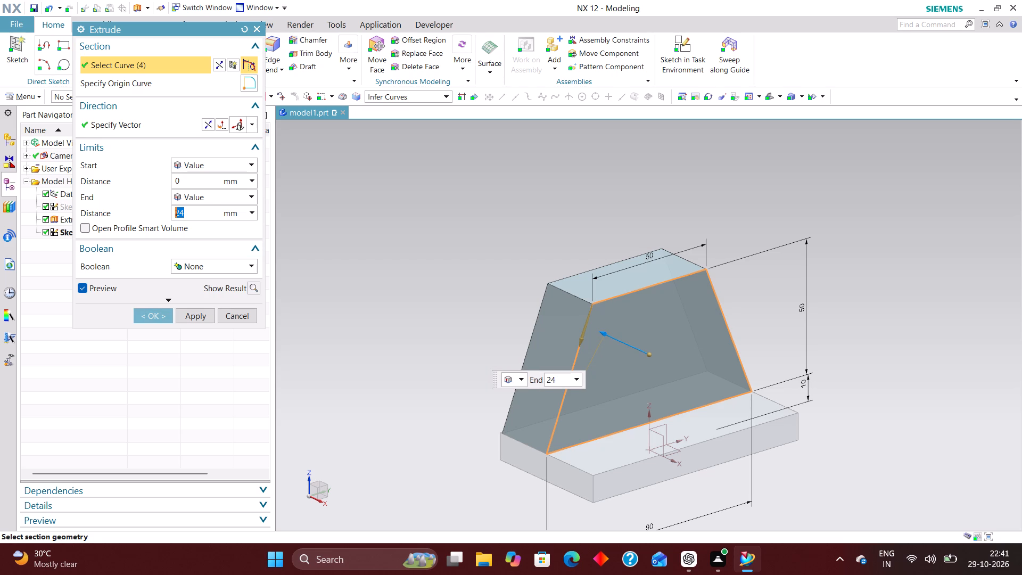
{"action": "left_click_drag", "start_coordinate": [184, 179], "coordinate": [136, 190]}
{"action": "key", "text": "1"}
{"action": "key", "text": "Return"}
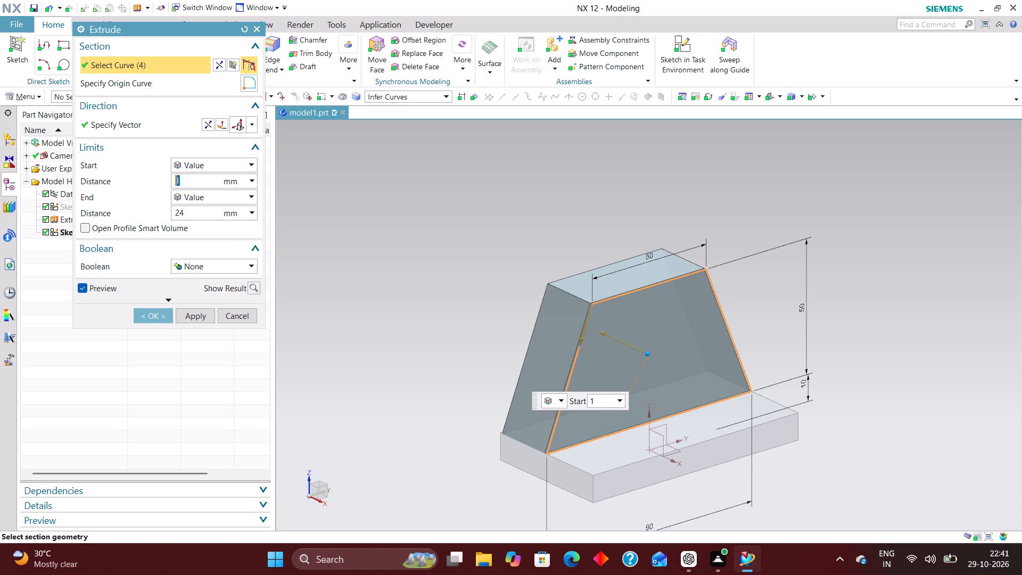
{"action": "left_click_drag", "start_coordinate": [194, 211], "coordinate": [167, 219]}
{"action": "type", "text": "25"}
{"action": "key", "text": "Return"}
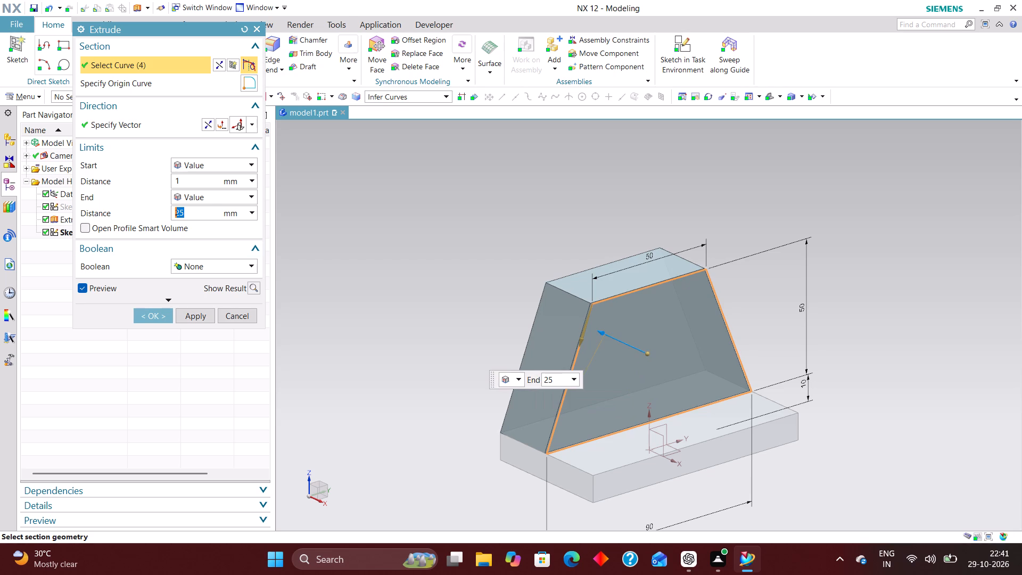
{"action": "left_click", "coordinate": [153, 313]}
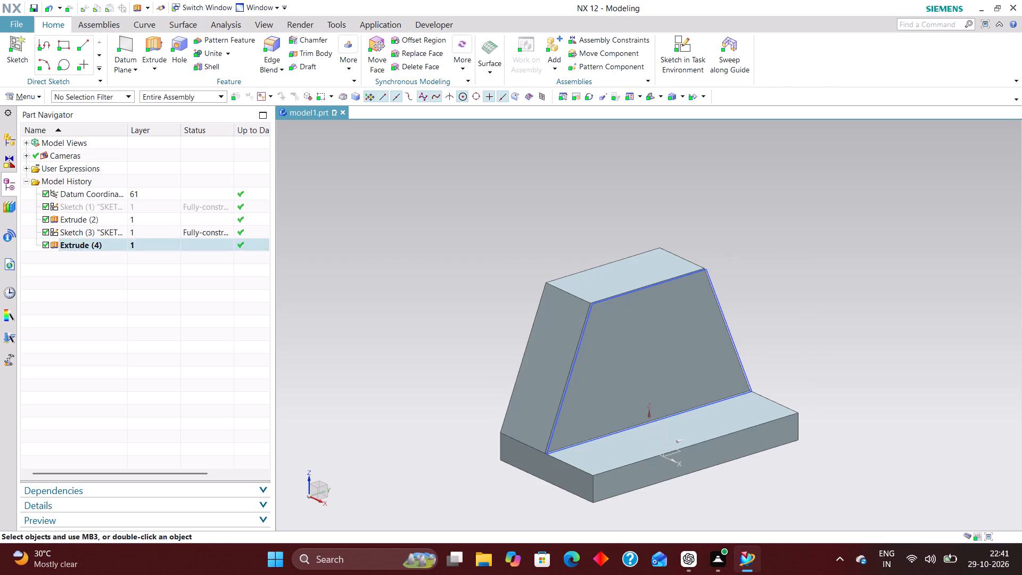
Hide the trapezoid sketch on the front of the upright block.
{"action": "right_click_drag", "start_coordinate": [649, 289], "coordinate": [652, 363]}
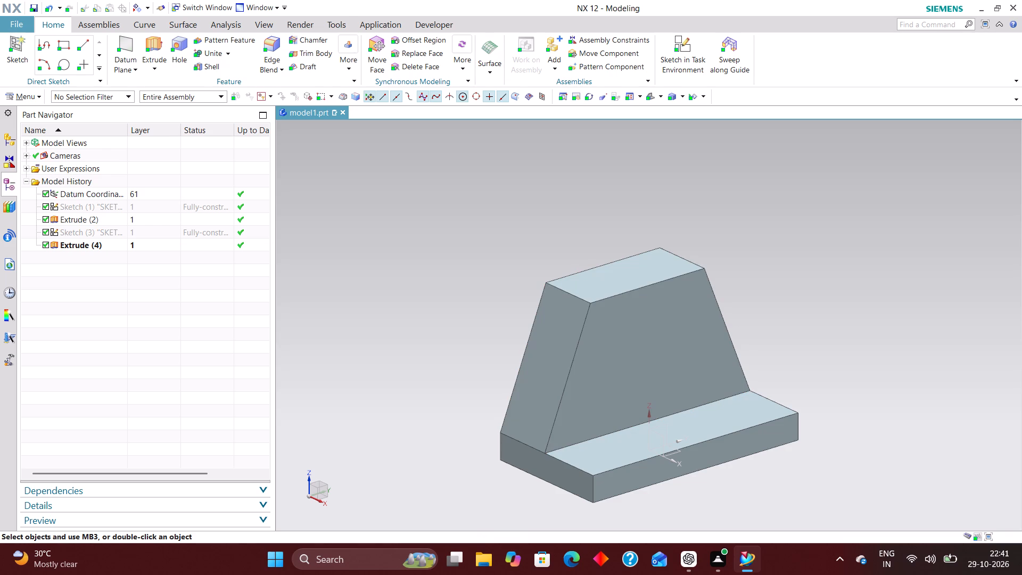
Unite the upright trapezoid block as target with the base plate as tool body.
{"action": "left_click", "coordinate": [215, 50]}
{"action": "left_click", "coordinate": [566, 347]}
{"action": "left_click", "coordinate": [633, 484]}
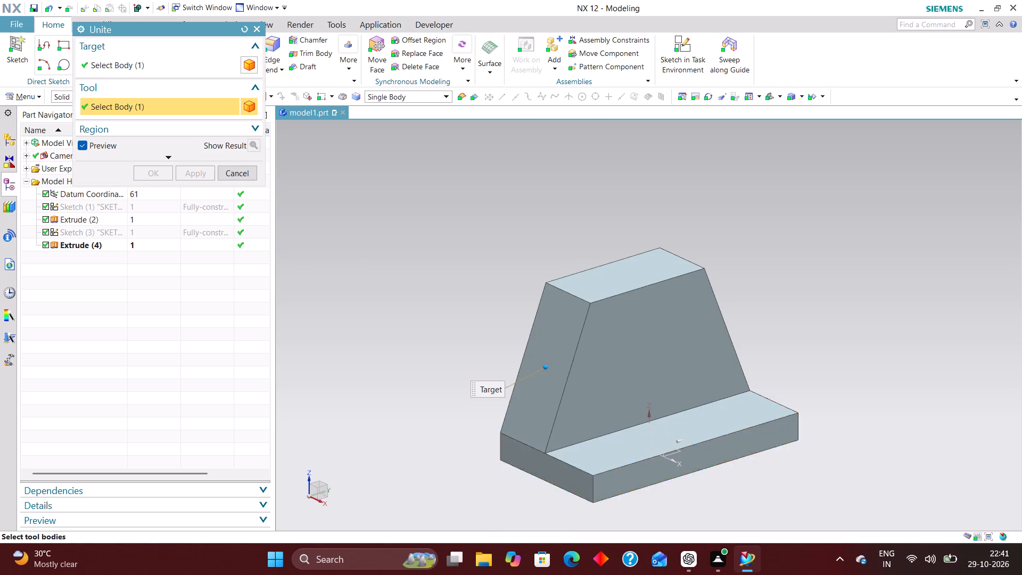
{"action": "left_click", "coordinate": [166, 176]}
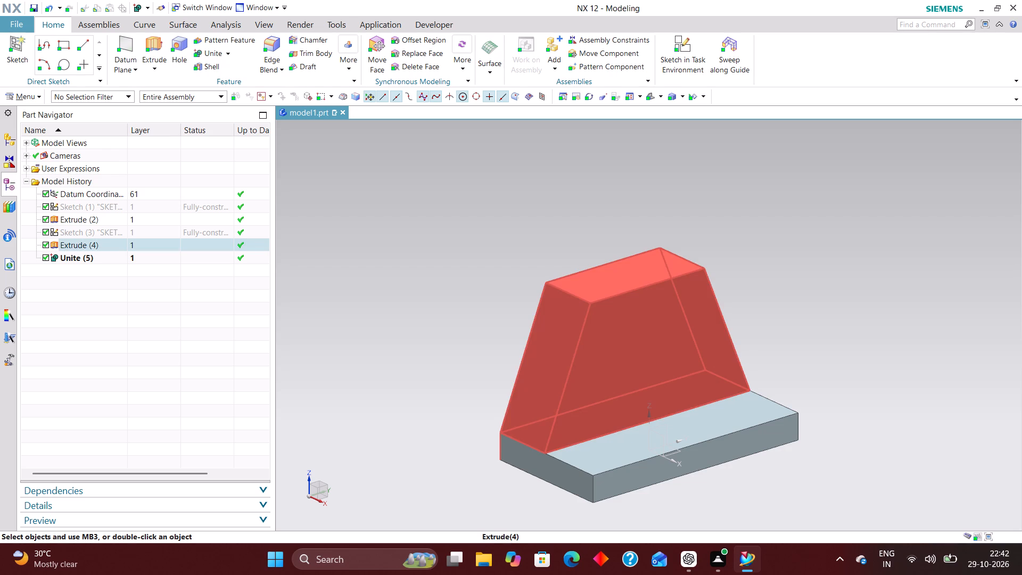
Create a sketch in the task environment on the vertical datum plane parallel to the trapezoid's front face.
{"action": "scroll", "coordinate": [754, 399], "scroll_direction": "down", "scroll_amount": 1}
{"action": "scroll", "coordinate": [781, 424], "scroll_direction": "up", "scroll_amount": 2}
{"action": "scroll", "coordinate": [778, 455], "scroll_direction": "down", "scroll_amount": 2}
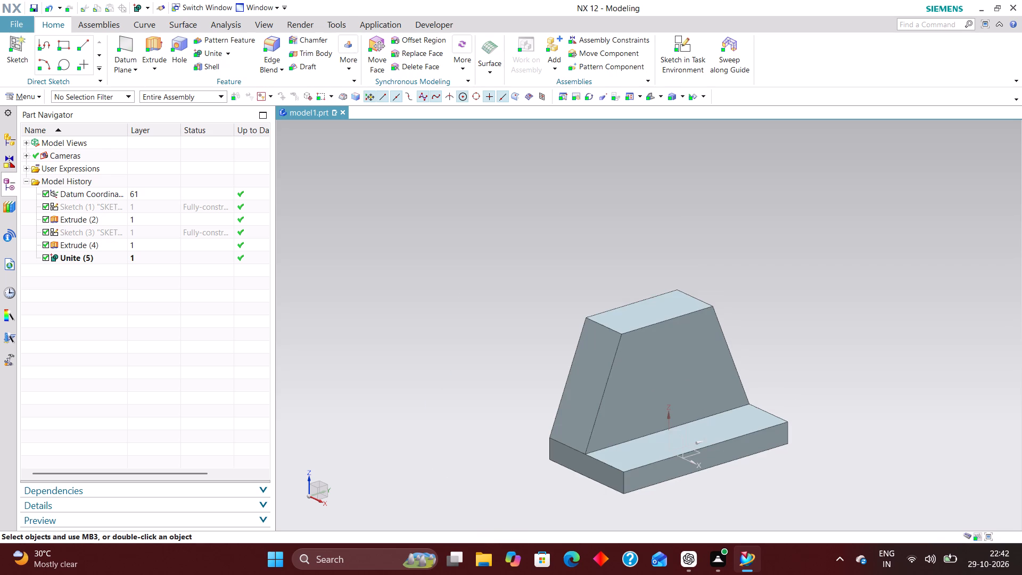
{"action": "scroll", "coordinate": [779, 455], "scroll_direction": "down", "scroll_amount": 1}
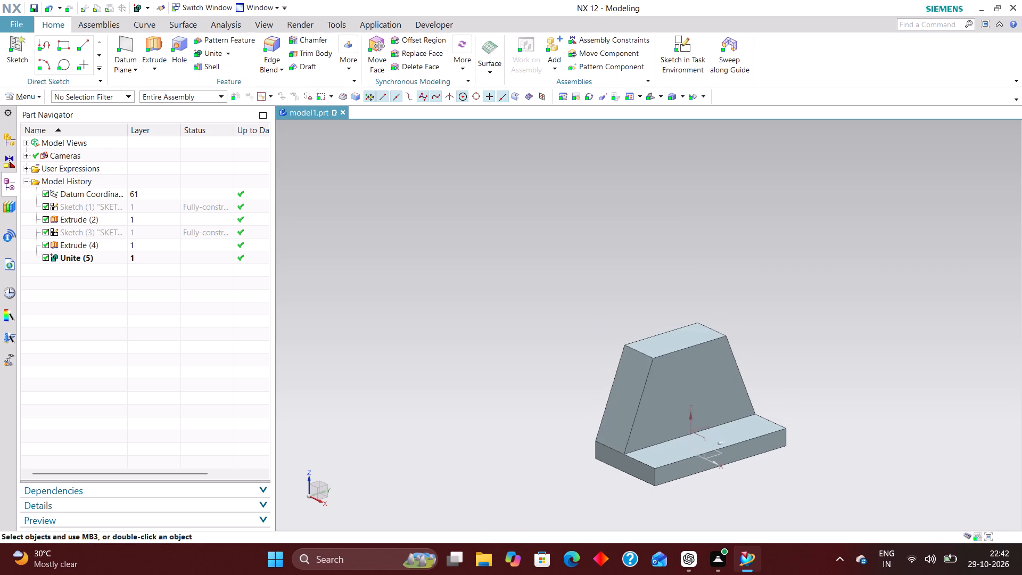
{"action": "scroll", "coordinate": [787, 447], "scroll_direction": "up", "scroll_amount": 3}
{"action": "left_click", "coordinate": [671, 42]}
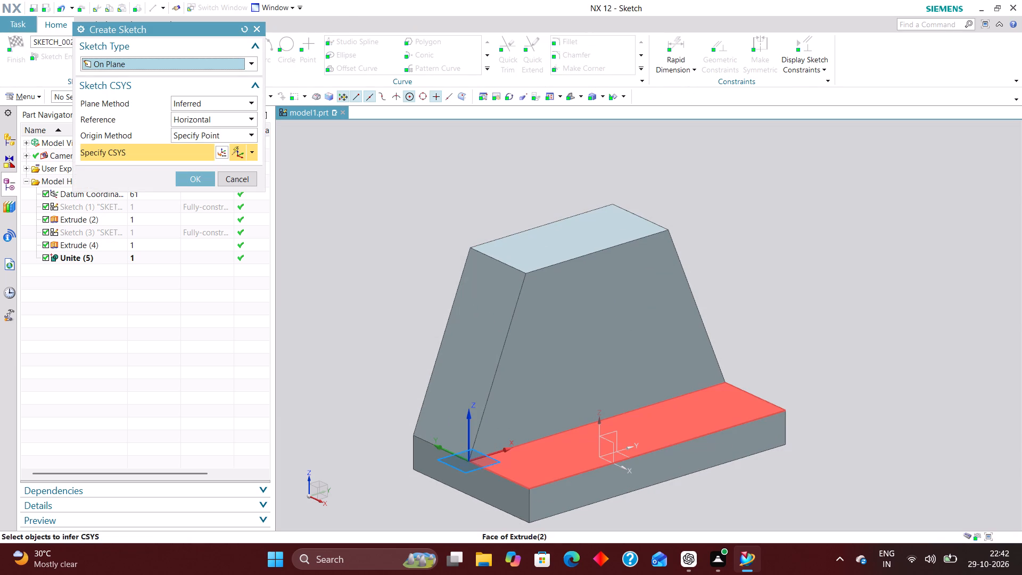
{"action": "left_click", "coordinate": [613, 434]}
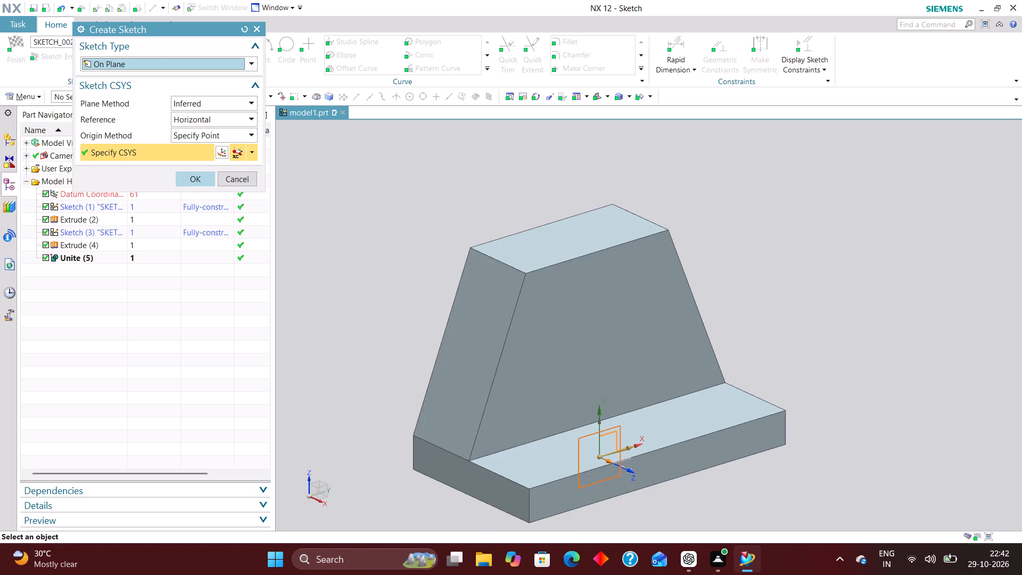
{"action": "left_click", "coordinate": [199, 180]}
Draw a circle about 26 mm in diameter on the upper part of the trapezoid, centred near the vertical axis.
{"action": "scroll", "coordinate": [478, 449], "scroll_direction": "down", "scroll_amount": 4}
{"action": "scroll", "coordinate": [551, 384], "scroll_direction": "up", "scroll_amount": 4}
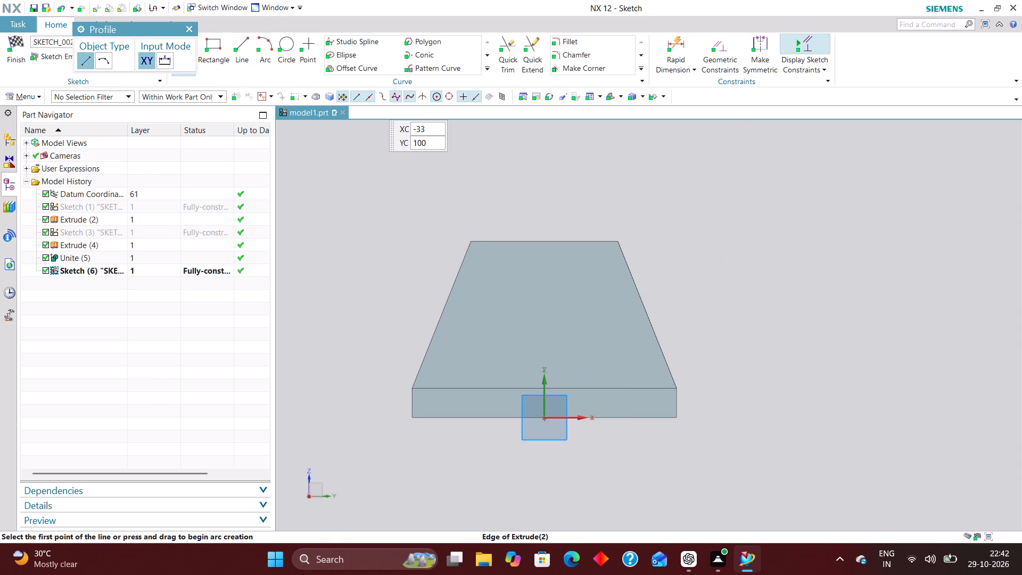
{"action": "left_click", "coordinate": [284, 37]}
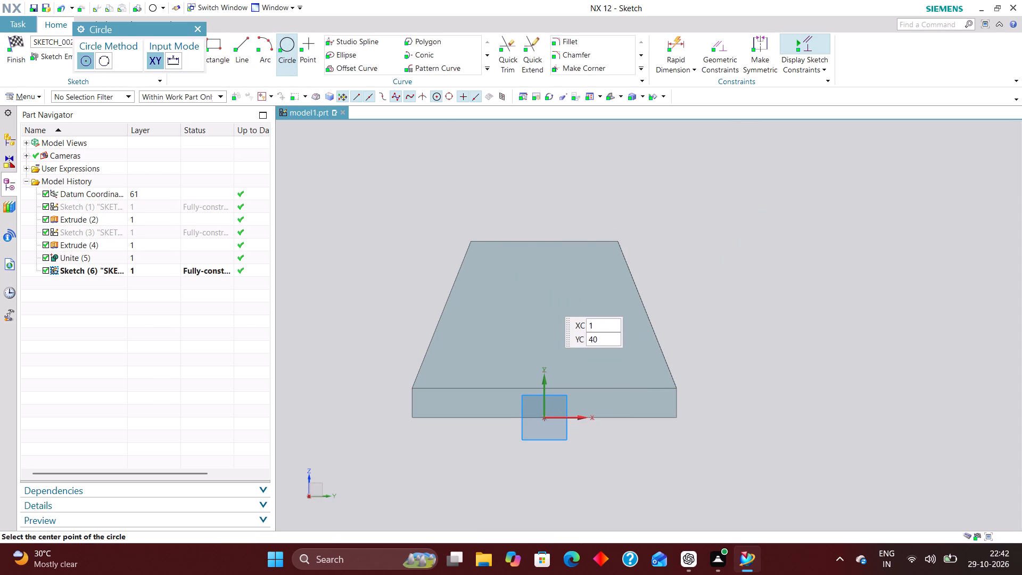
{"action": "left_click", "coordinate": [545, 296]}
{"action": "left_click", "coordinate": [574, 322]}
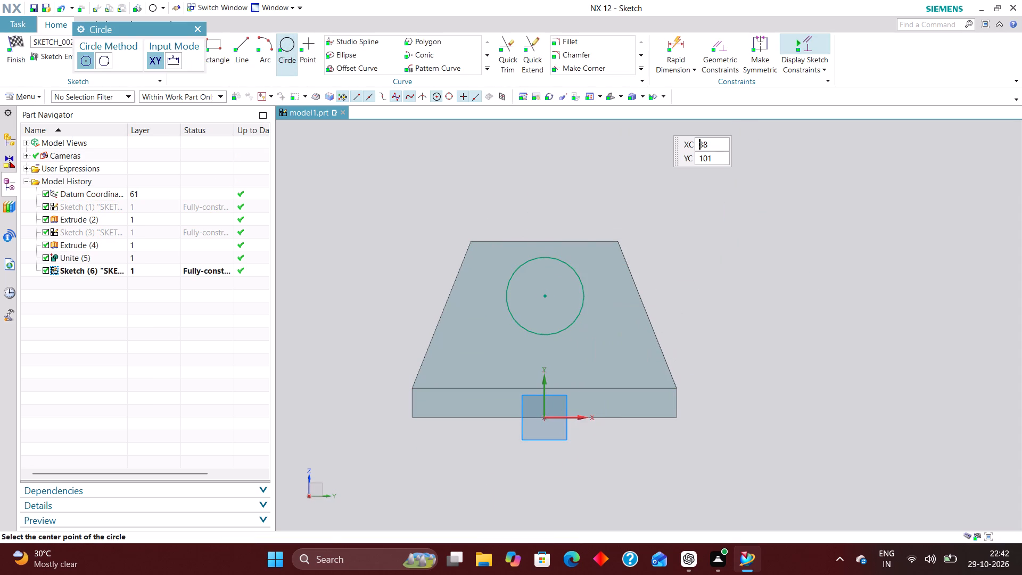
Constrain the circle's centre to lie on the vertical sketch axis.
{"action": "left_click", "coordinate": [718, 43]}
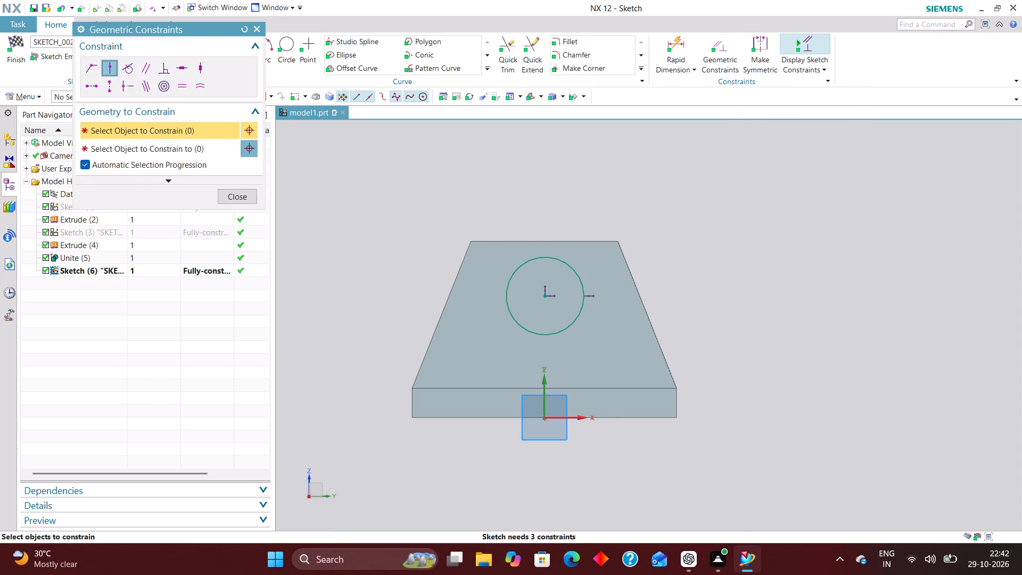
{"action": "left_click", "coordinate": [542, 295]}
{"action": "left_click", "coordinate": [541, 385]}
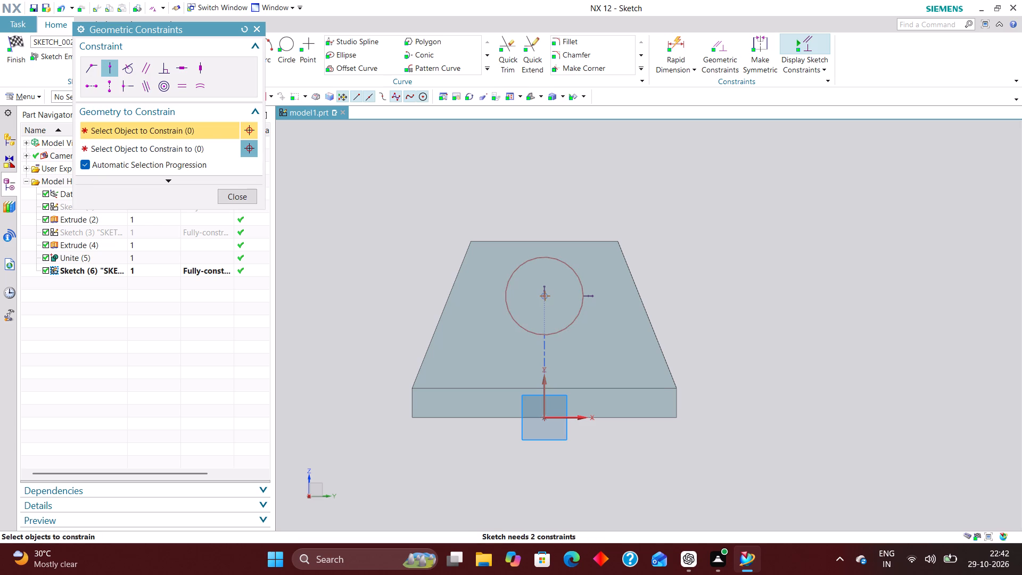
Dimension the circle's diameter as 40 mm using the Diametral method.
{"action": "left_click", "coordinate": [667, 40]}
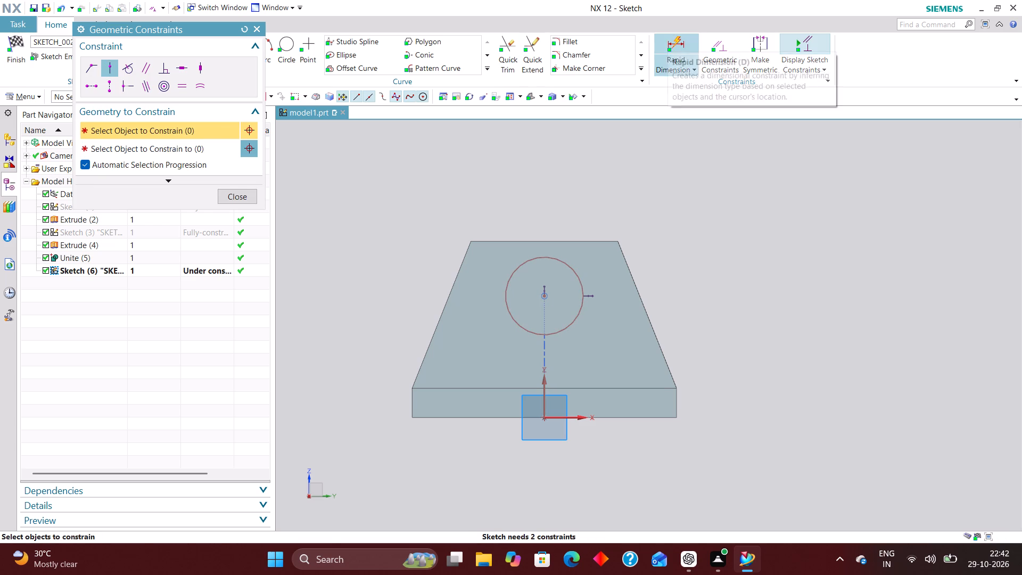
{"action": "left_click", "coordinate": [197, 175]}
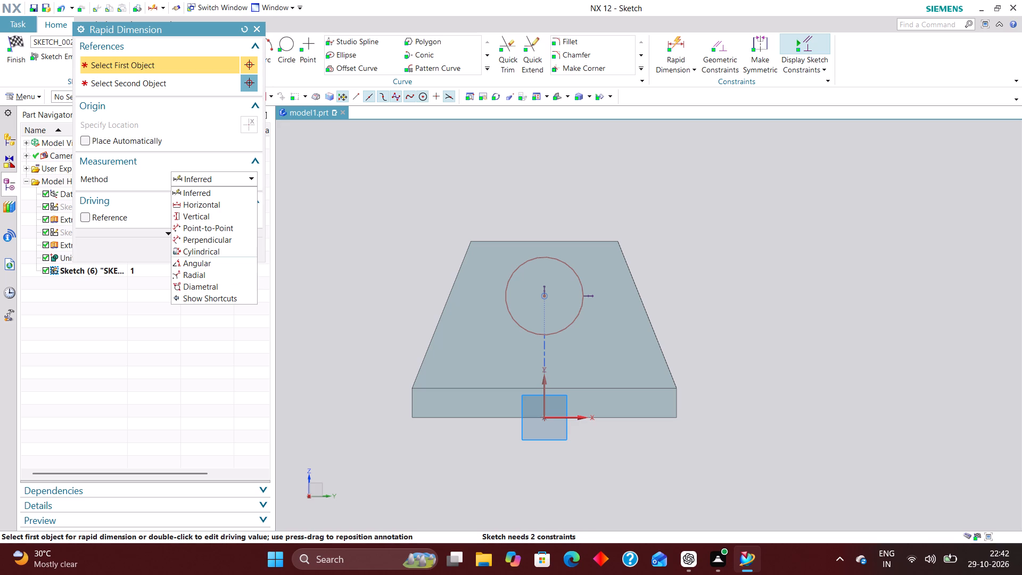
{"action": "left_click", "coordinate": [215, 285]}
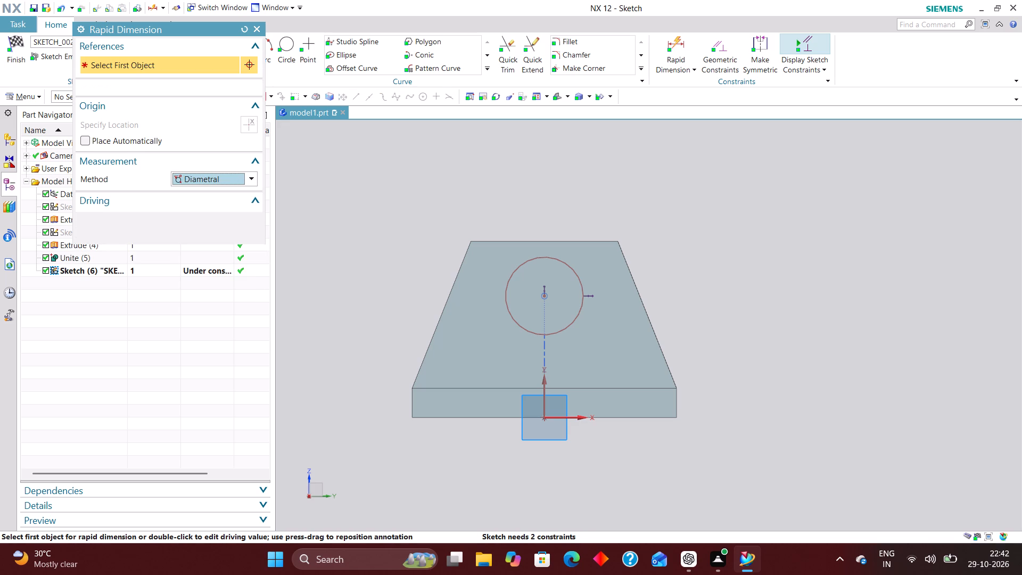
{"action": "left_click", "coordinate": [580, 278]}
{"action": "left_click", "coordinate": [601, 213]}
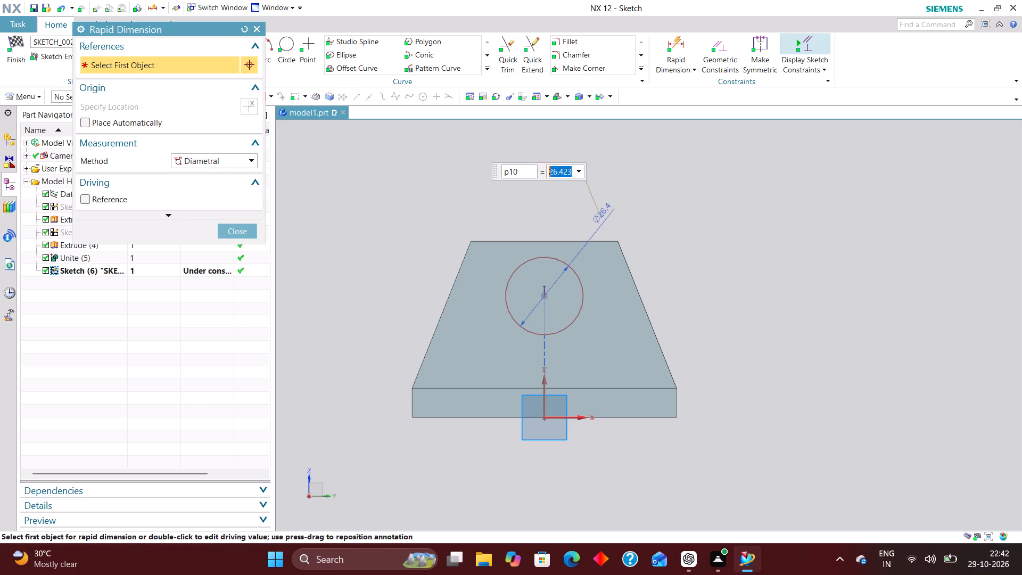
{"action": "key", "text": "4"}
{"action": "key", "text": "0"}
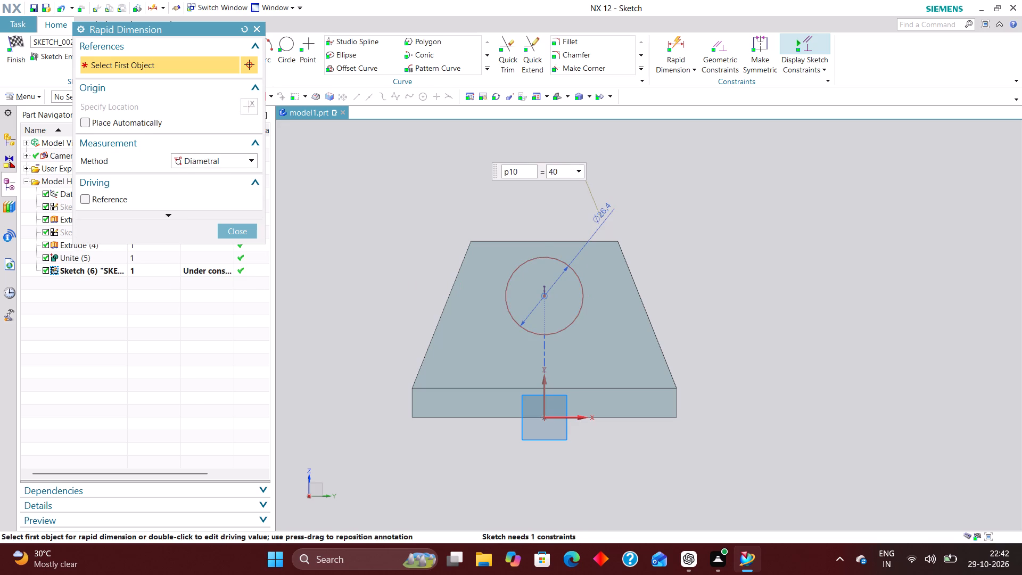
{"action": "key", "text": "Return"}
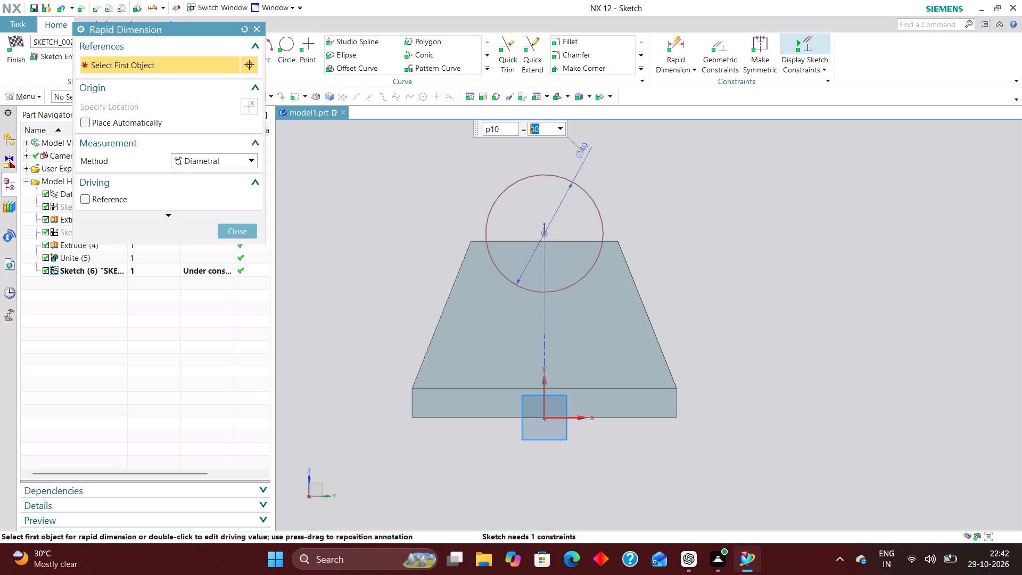
Dimension the circle centre's height above the horizontal sketch axis as 45 mm with the Inferred method, and finish the sketch.
{"action": "left_click", "coordinate": [682, 40]}
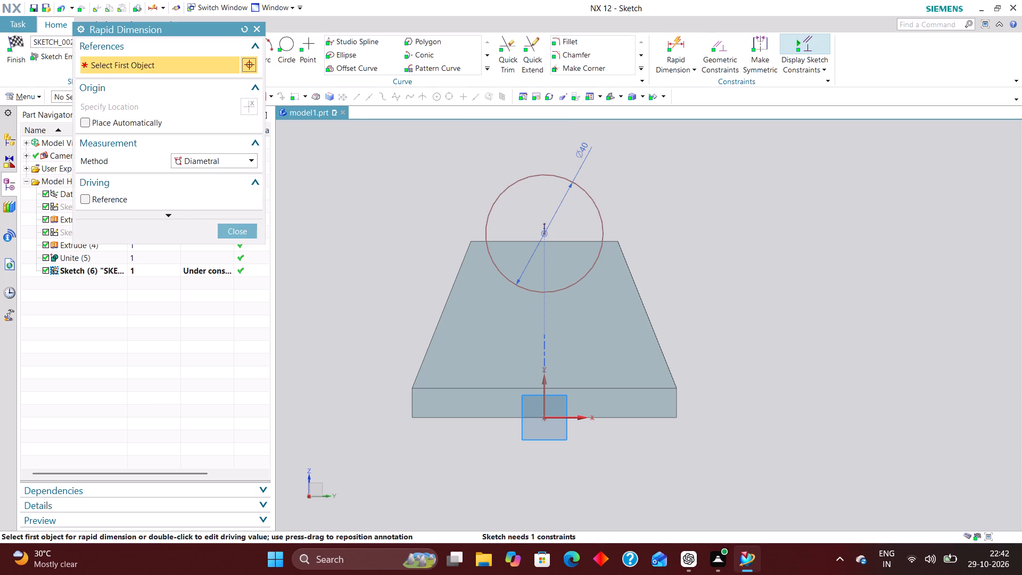
{"action": "left_click", "coordinate": [234, 163]}
{"action": "left_click", "coordinate": [234, 178]}
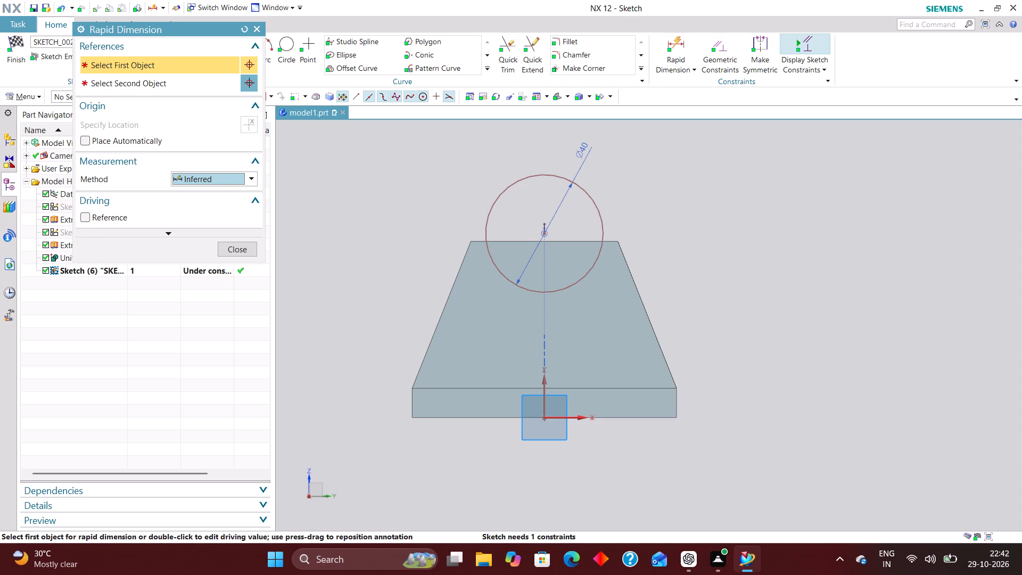
{"action": "left_click", "coordinate": [571, 419]}
{"action": "left_click", "coordinate": [544, 232]}
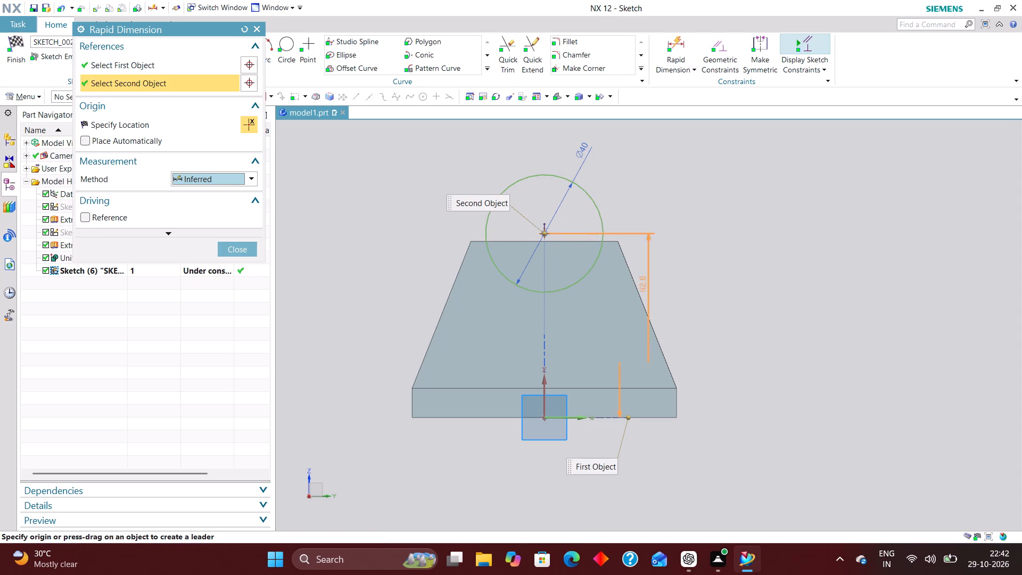
{"action": "left_click", "coordinate": [754, 315]}
{"action": "type", "text": "45"}
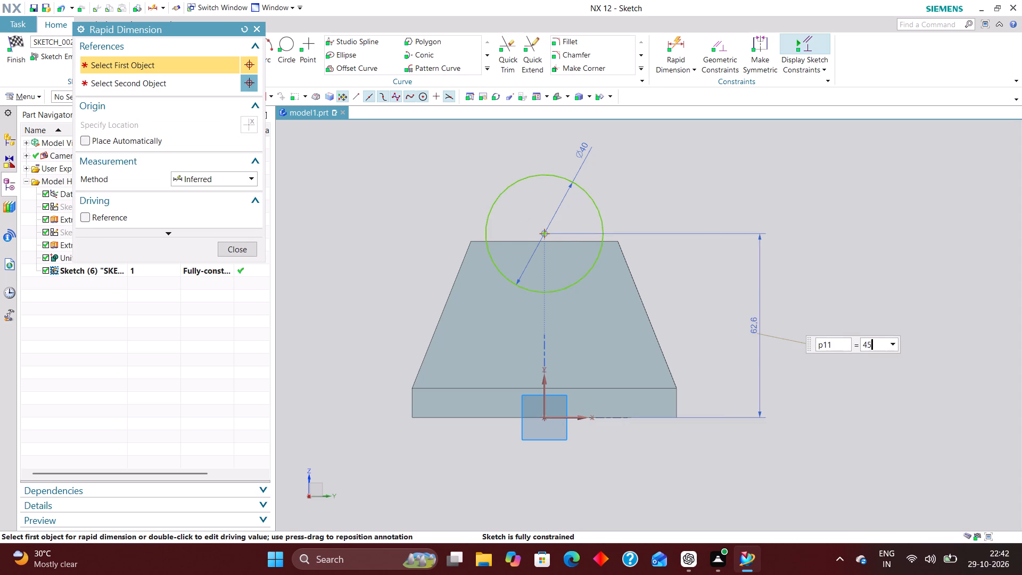
{"action": "key", "text": "Return"}
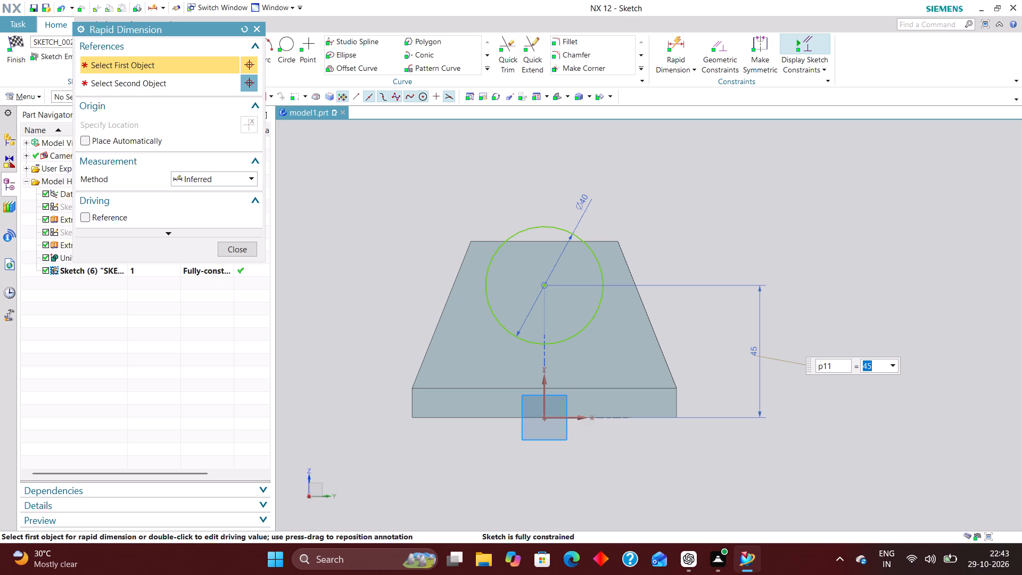
{"action": "left_click", "coordinate": [229, 247]}
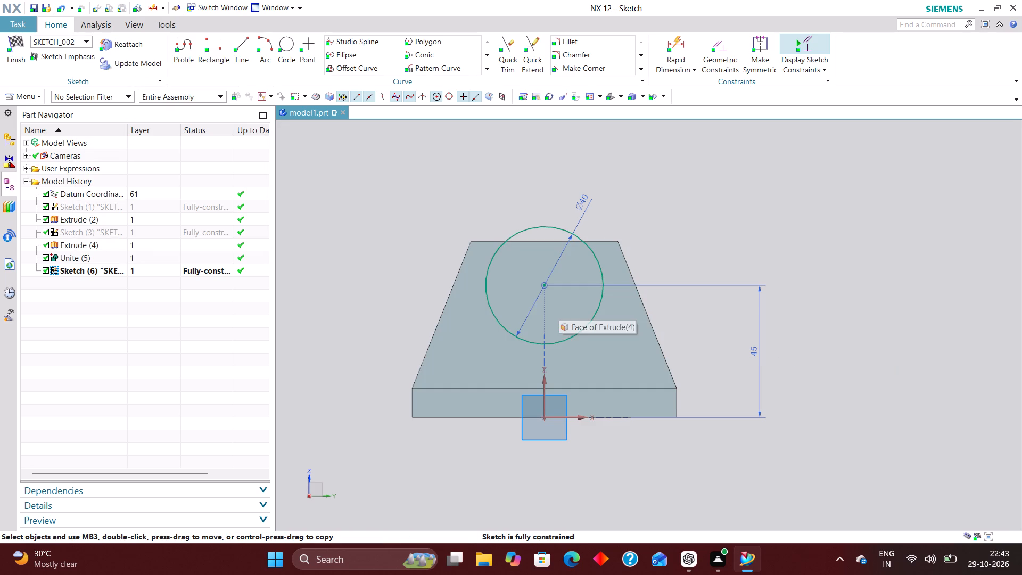
{"action": "left_click", "coordinate": [14, 52]}
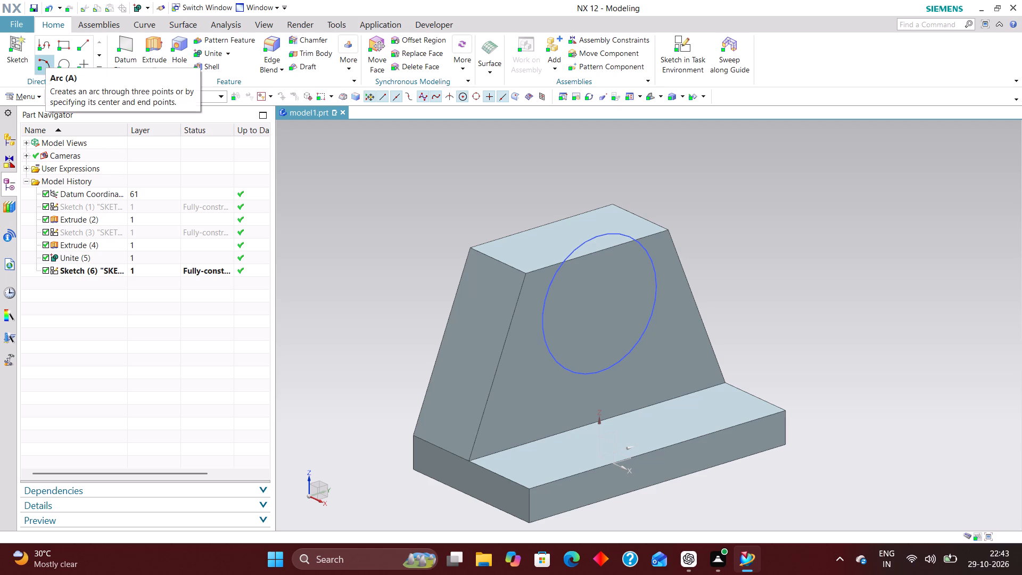
Extrude the 40 mm circle away from the trapezoid over the base plate, from -1 mm to 25 mm, with Boolean set to None.
{"action": "left_click", "coordinate": [152, 41]}
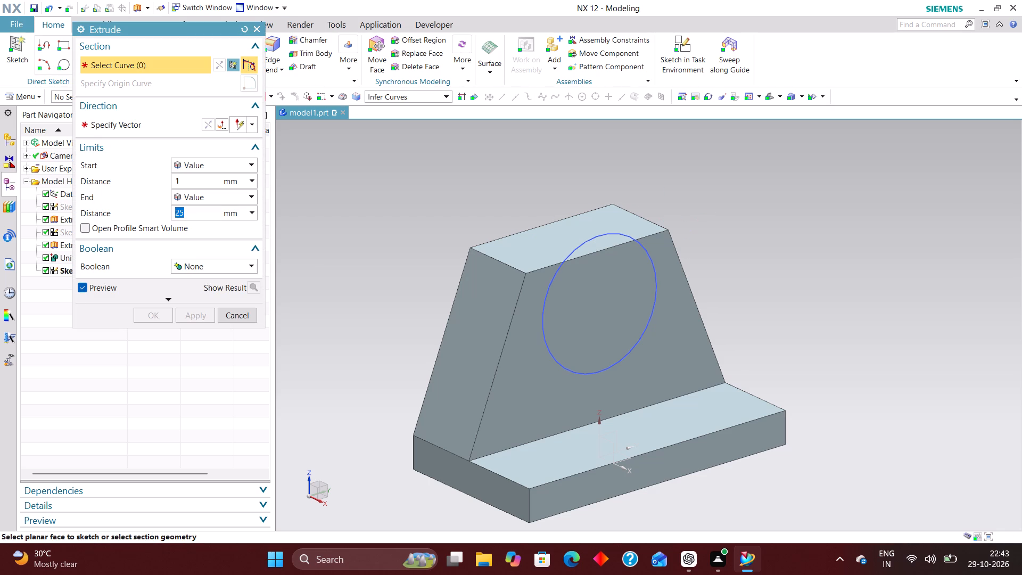
{"action": "left_click", "coordinate": [594, 237]}
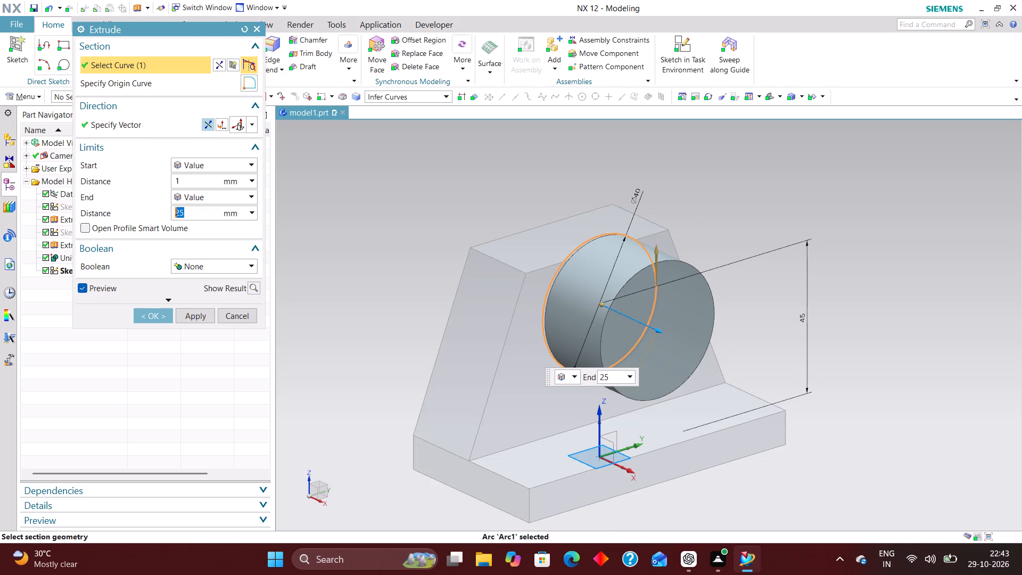
{"action": "left_click", "coordinate": [207, 123]}
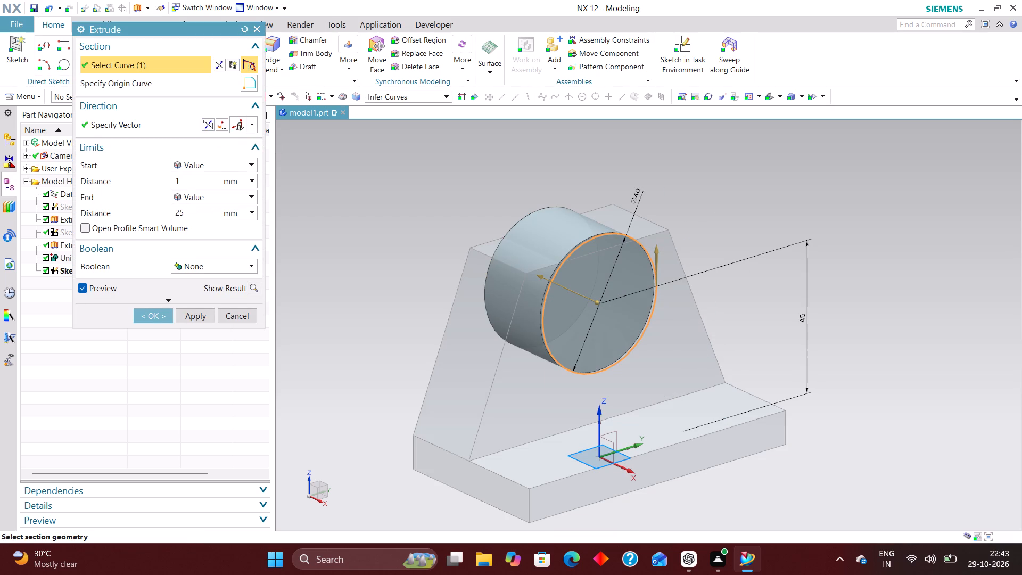
{"action": "middle_click_drag", "start_coordinate": [830, 205], "coordinate": [883, 200]}
{"action": "right_click_drag", "start_coordinate": [878, 197], "coordinate": [776, 209]}
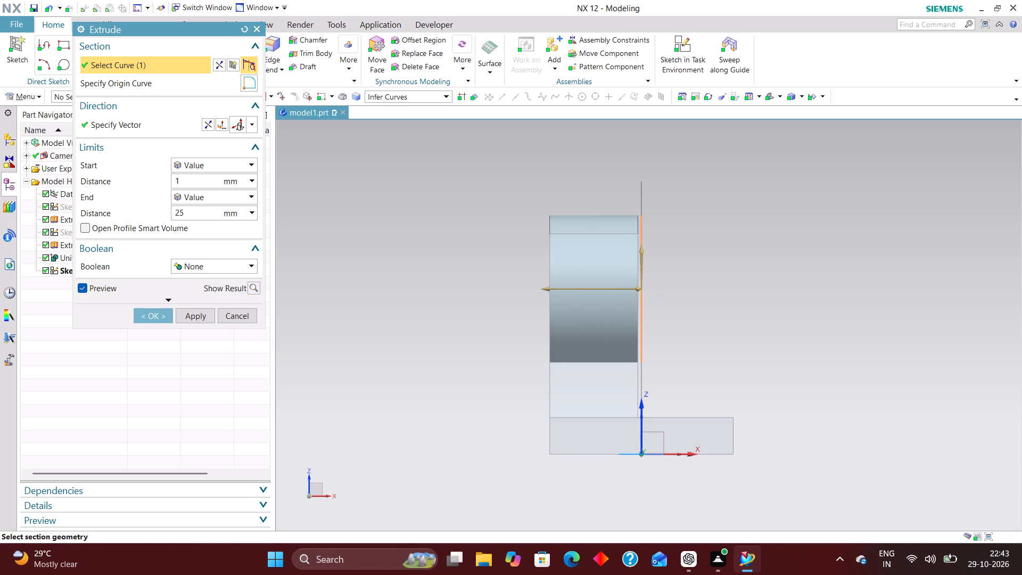
{"action": "left_click_drag", "start_coordinate": [186, 215], "coordinate": [149, 217]}
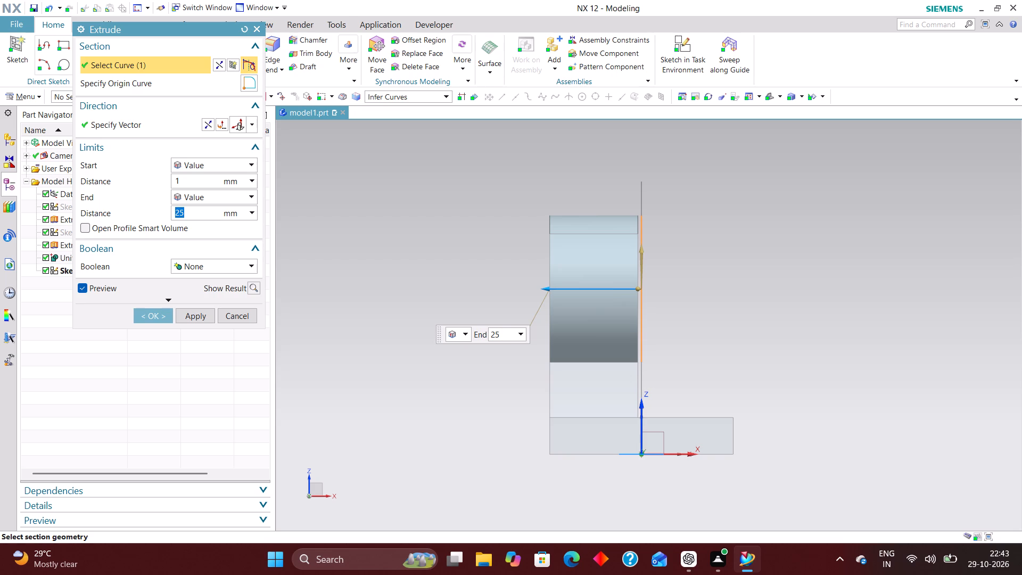
{"action": "left_click", "coordinate": [209, 122]}
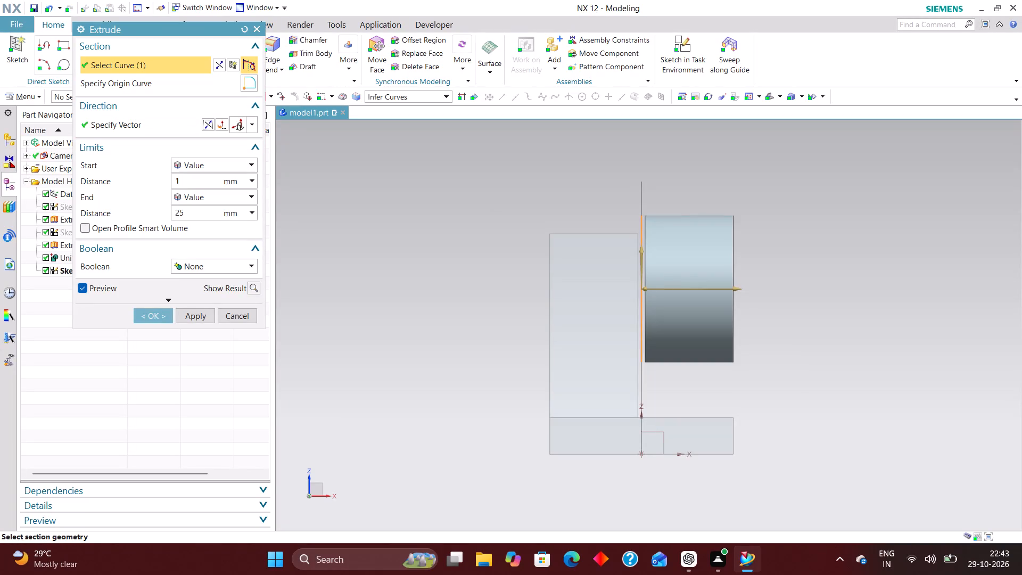
{"action": "left_click", "coordinate": [216, 65]}
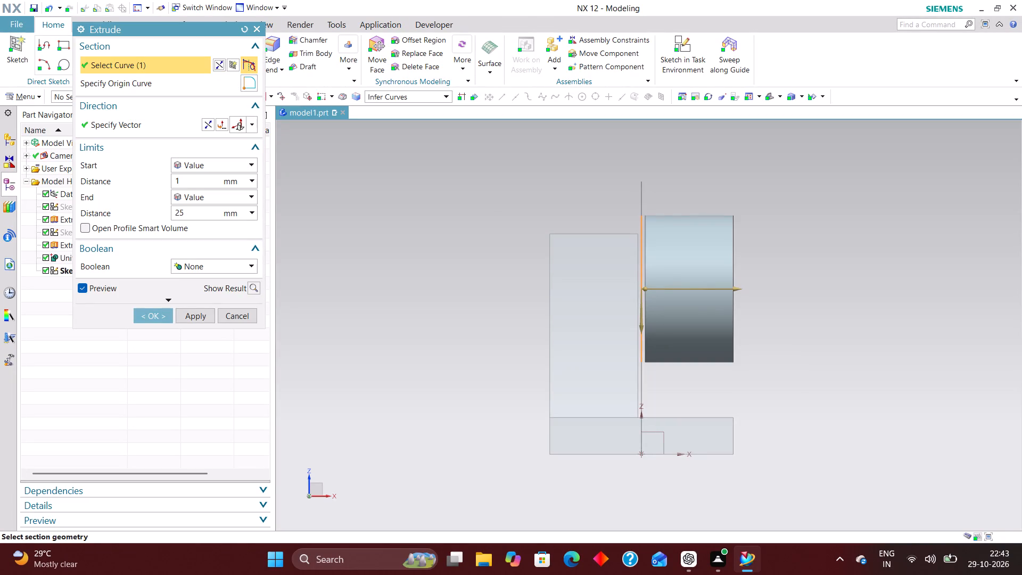
{"action": "left_click", "coordinate": [204, 118]}
{"action": "left_click", "coordinate": [219, 64]}
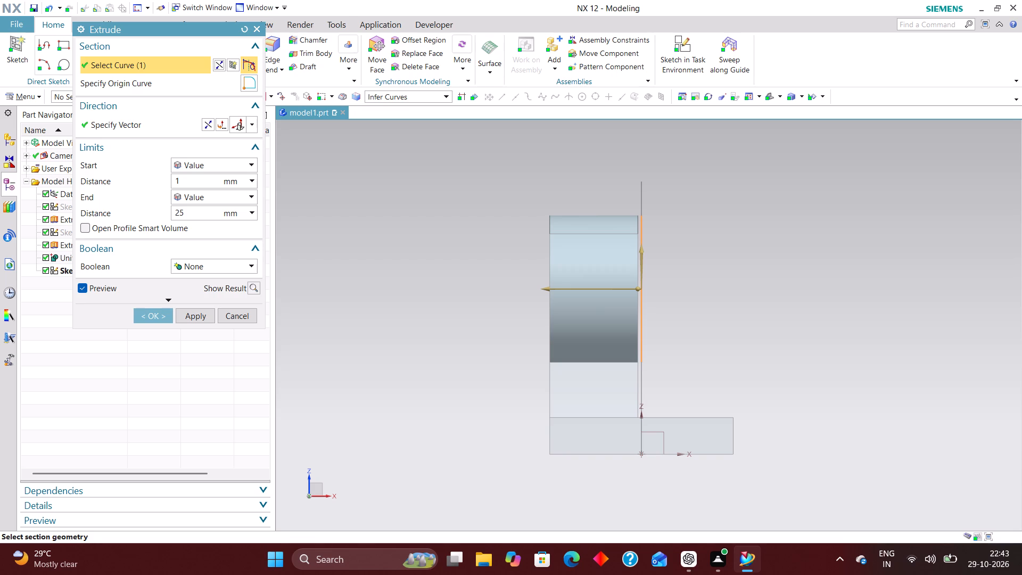
{"action": "left_click", "coordinate": [211, 126]}
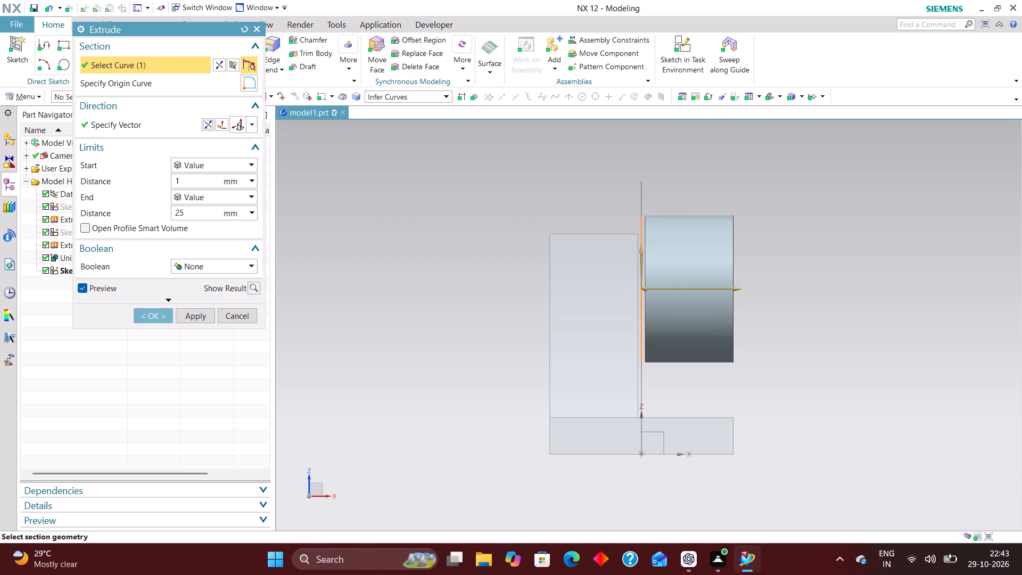
{"action": "scroll", "coordinate": [627, 291], "scroll_direction": "up", "scroll_amount": 3}
{"action": "left_click_drag", "start_coordinate": [658, 284], "coordinate": [648, 287]}
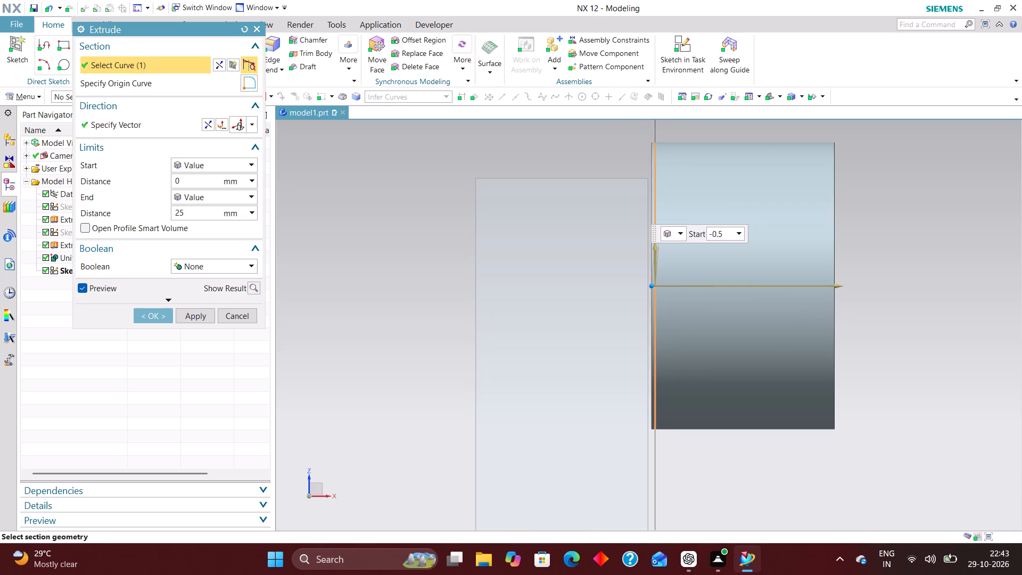
{"action": "left_click_drag", "start_coordinate": [648, 287], "coordinate": [644, 287]}
{"action": "scroll", "coordinate": [737, 248], "scroll_direction": "down", "scroll_amount": 2}
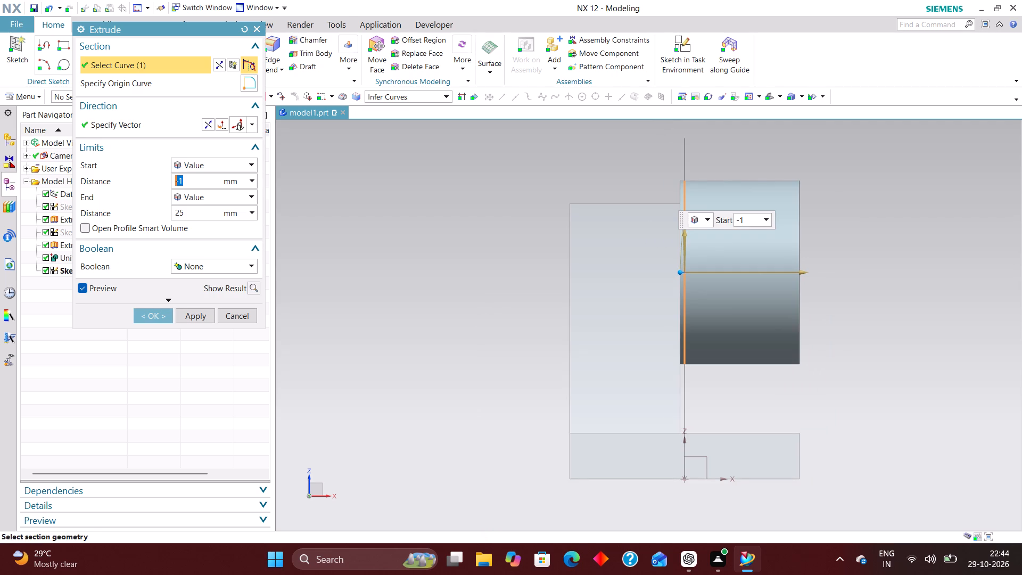
{"action": "left_click", "coordinate": [151, 316]}
Hide the circle's sketch at the root of the extruded cylinder.
{"action": "middle_click_drag", "start_coordinate": [801, 330], "coordinate": [783, 322]}
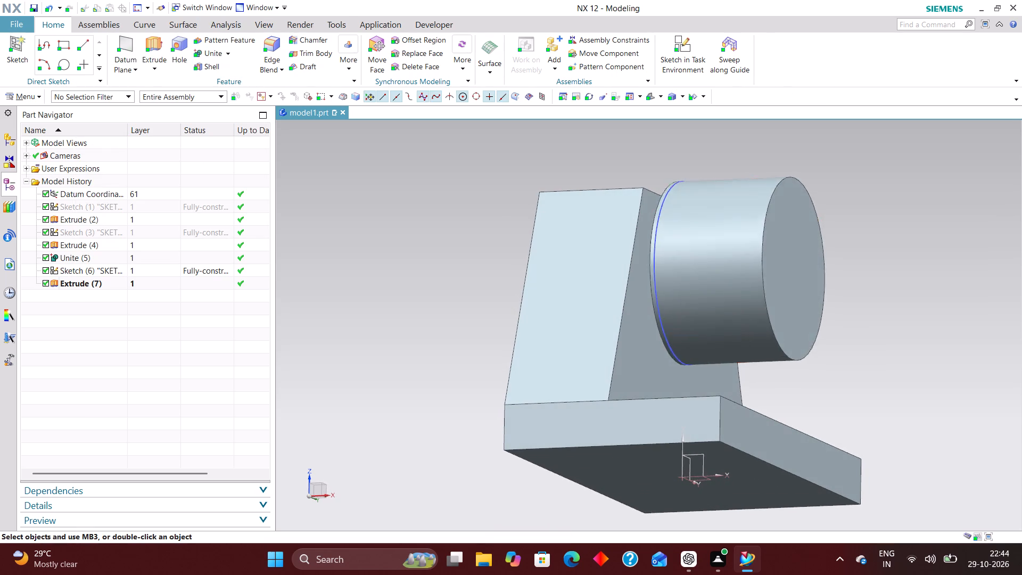
{"action": "right_click_drag", "start_coordinate": [653, 273], "coordinate": [653, 326]}
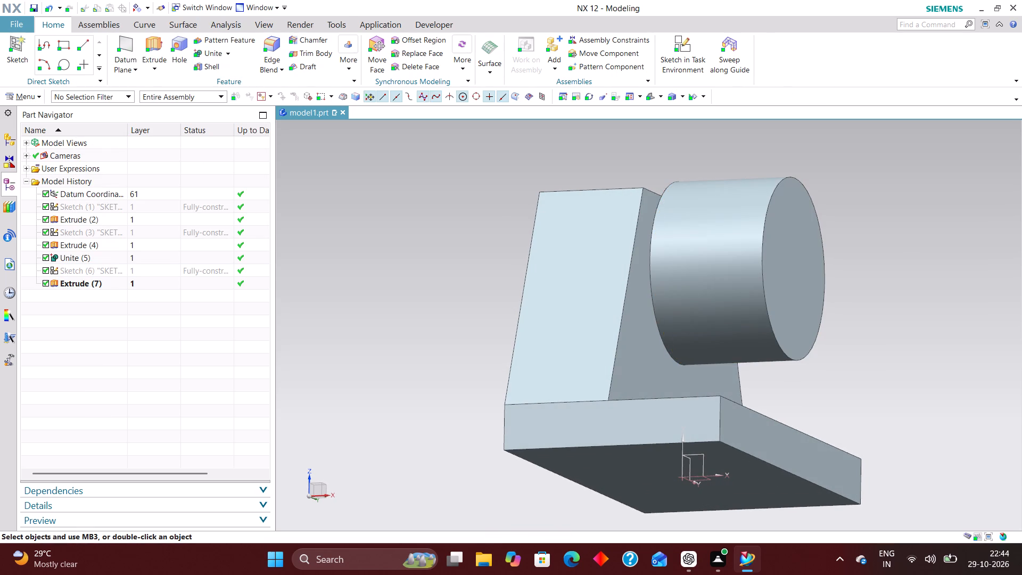
Unite the extruded cylinder as tool body with the trapezoid and base plate body as target.
{"action": "left_click", "coordinate": [651, 94]}
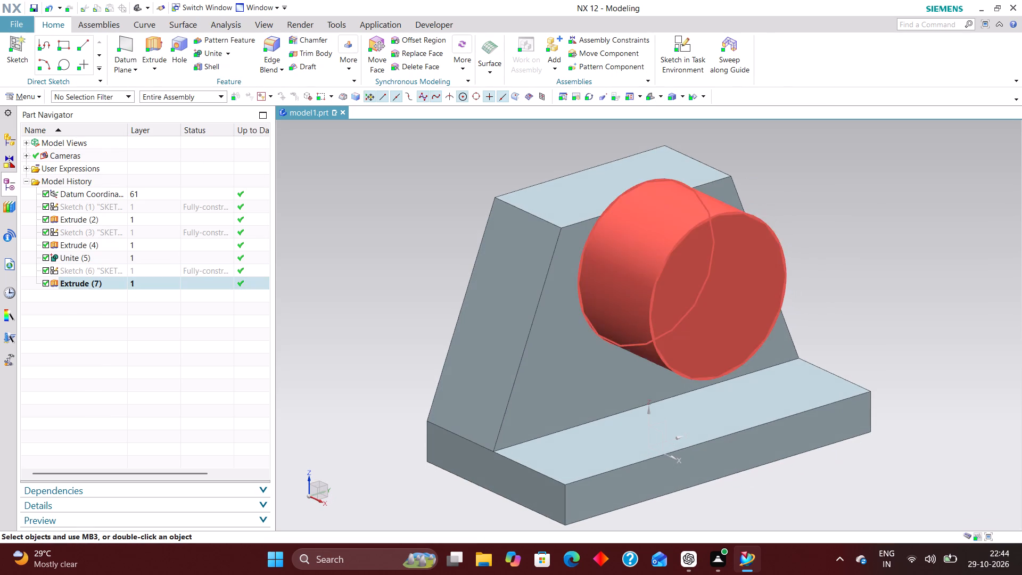
{"action": "left_click", "coordinate": [202, 52]}
{"action": "left_click", "coordinate": [480, 343]}
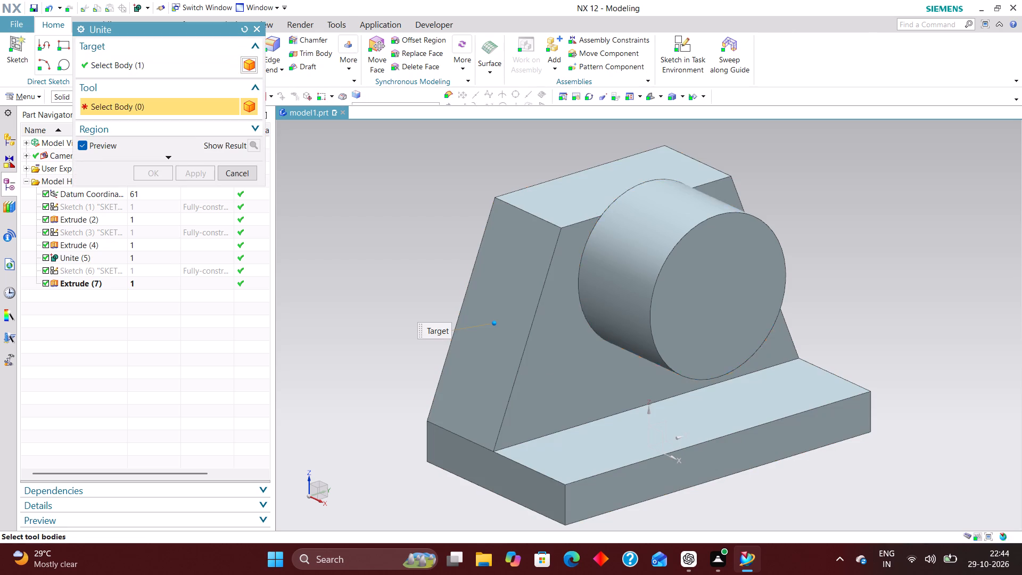
{"action": "left_click", "coordinate": [715, 280]}
{"action": "left_click", "coordinate": [163, 174]}
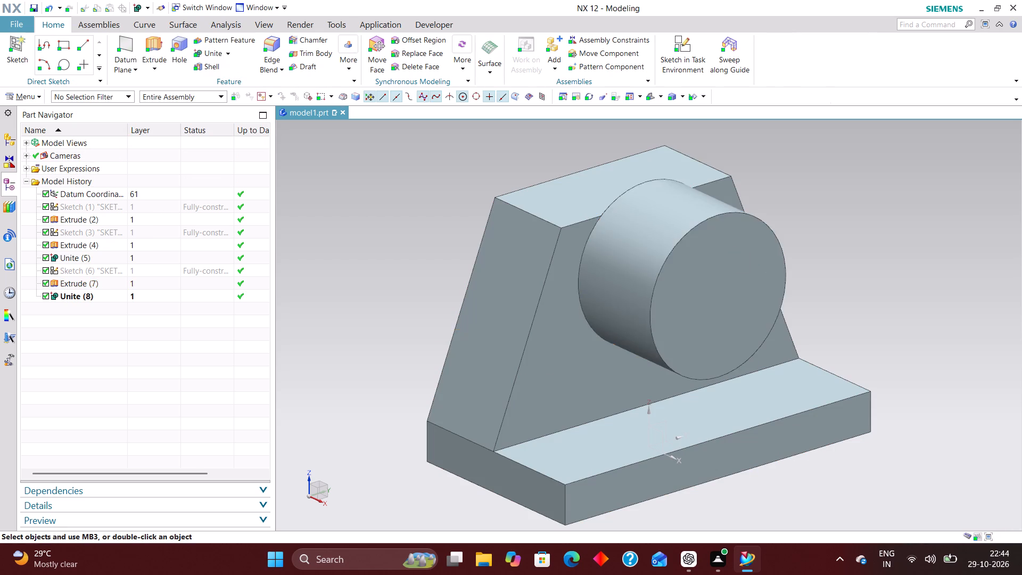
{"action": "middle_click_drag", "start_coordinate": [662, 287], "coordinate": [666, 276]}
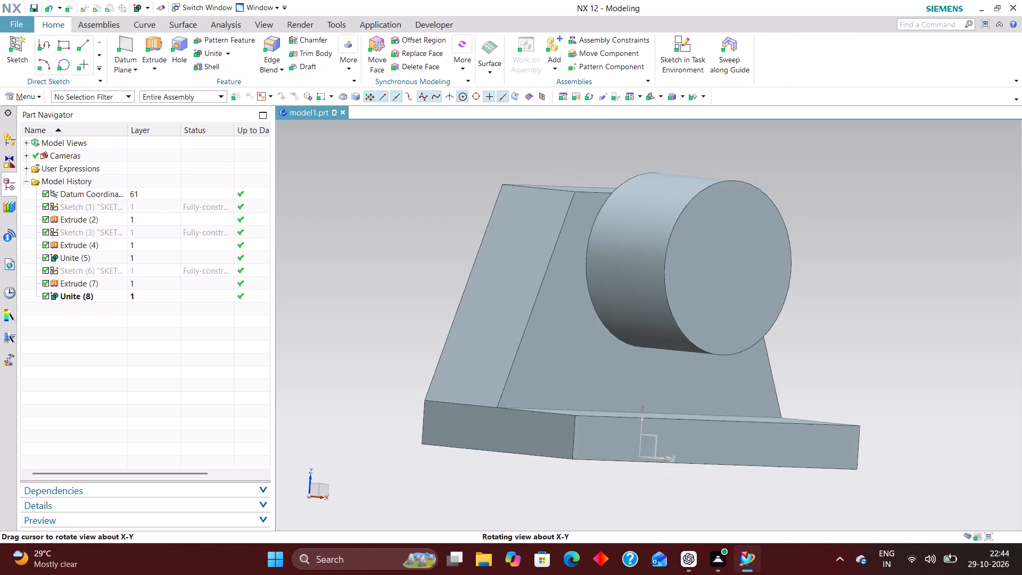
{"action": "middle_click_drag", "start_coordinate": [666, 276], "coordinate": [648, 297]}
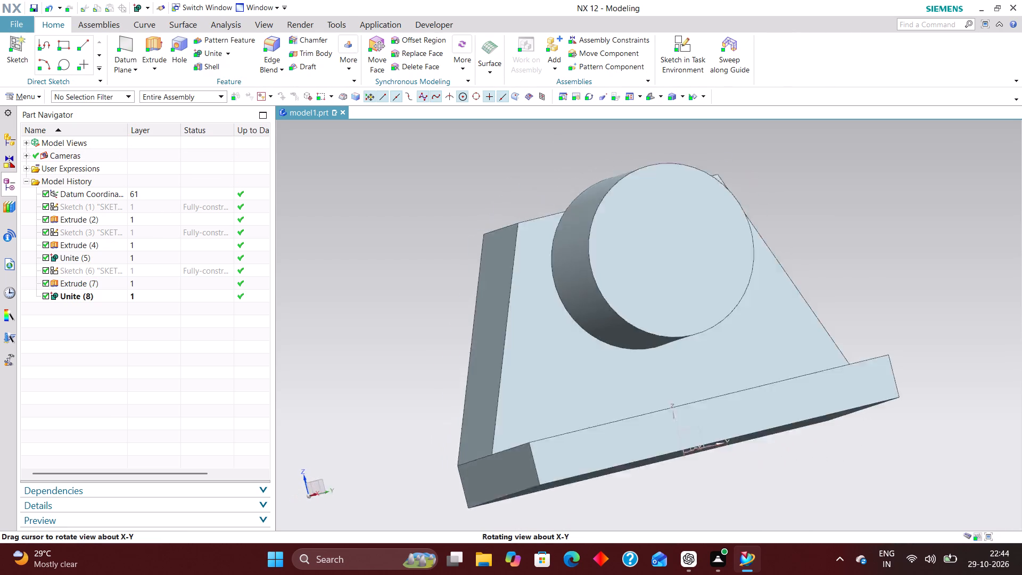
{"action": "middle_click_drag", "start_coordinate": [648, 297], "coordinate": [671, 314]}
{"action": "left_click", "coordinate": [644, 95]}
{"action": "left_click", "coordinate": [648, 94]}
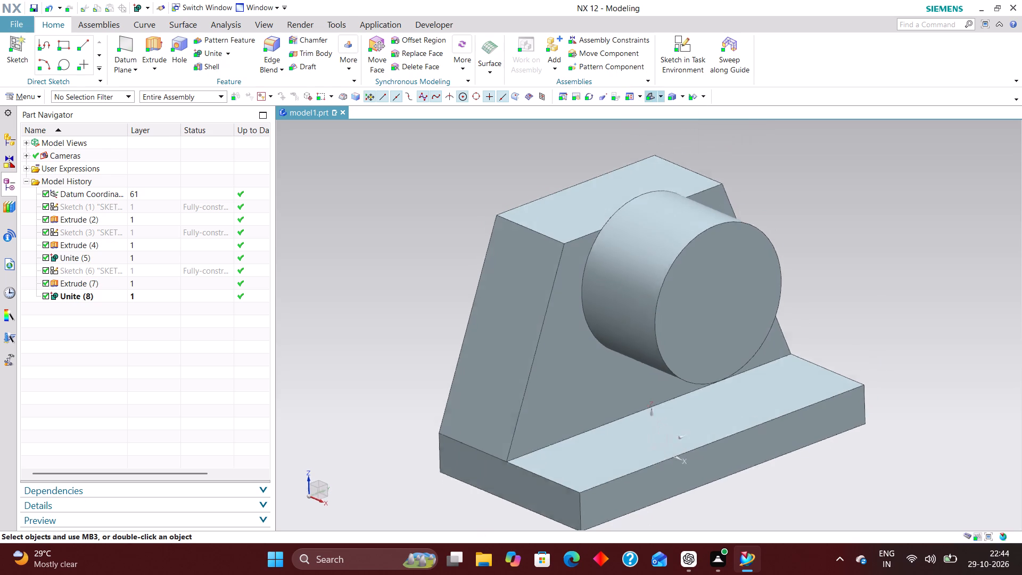
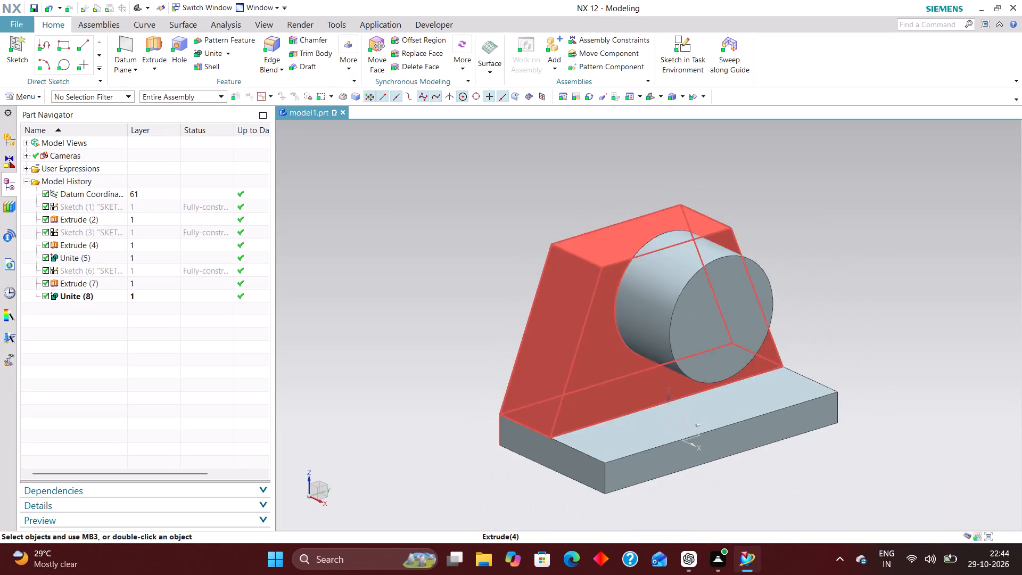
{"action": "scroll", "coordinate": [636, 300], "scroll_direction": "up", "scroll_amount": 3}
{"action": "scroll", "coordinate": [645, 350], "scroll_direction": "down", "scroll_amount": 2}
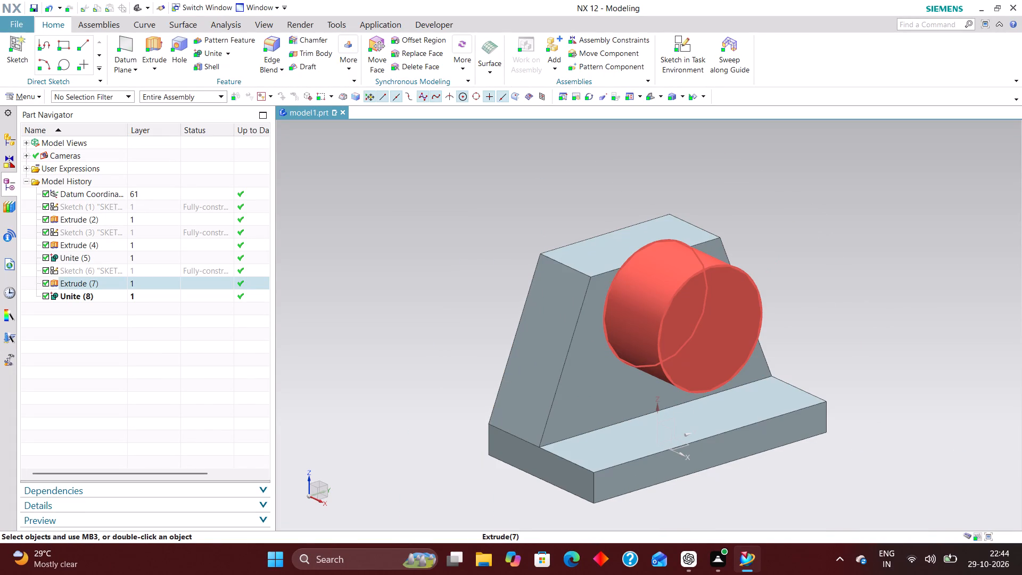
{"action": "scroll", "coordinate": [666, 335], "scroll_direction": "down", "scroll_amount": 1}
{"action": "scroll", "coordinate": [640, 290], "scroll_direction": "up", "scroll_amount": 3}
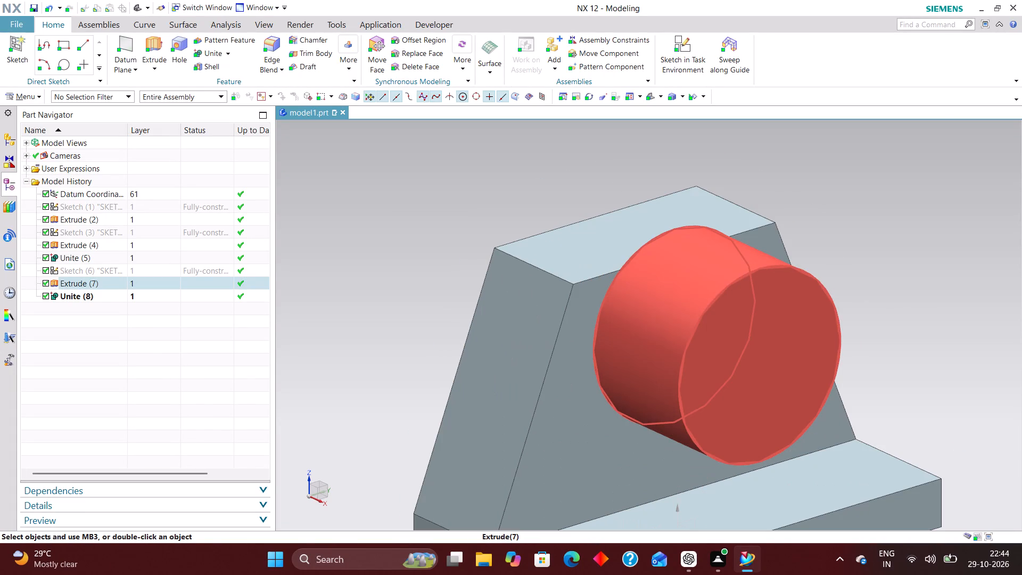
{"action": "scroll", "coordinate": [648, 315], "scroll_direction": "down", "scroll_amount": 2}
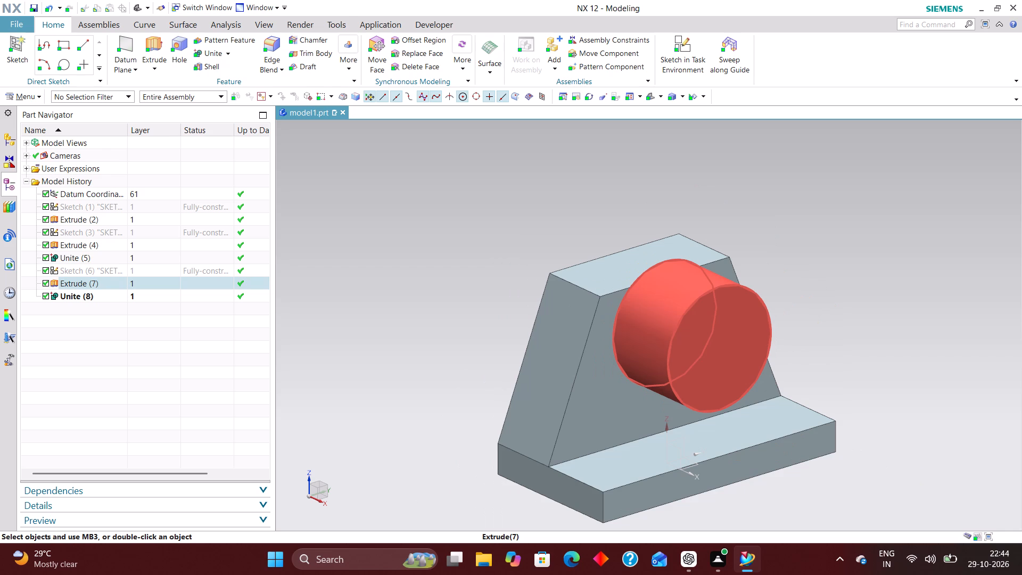
Sketch a rectangle about 18 mm wide and 31 mm high on the horizontal XY datum plane in the sketch task environment.
{"action": "left_click", "coordinate": [678, 44]}
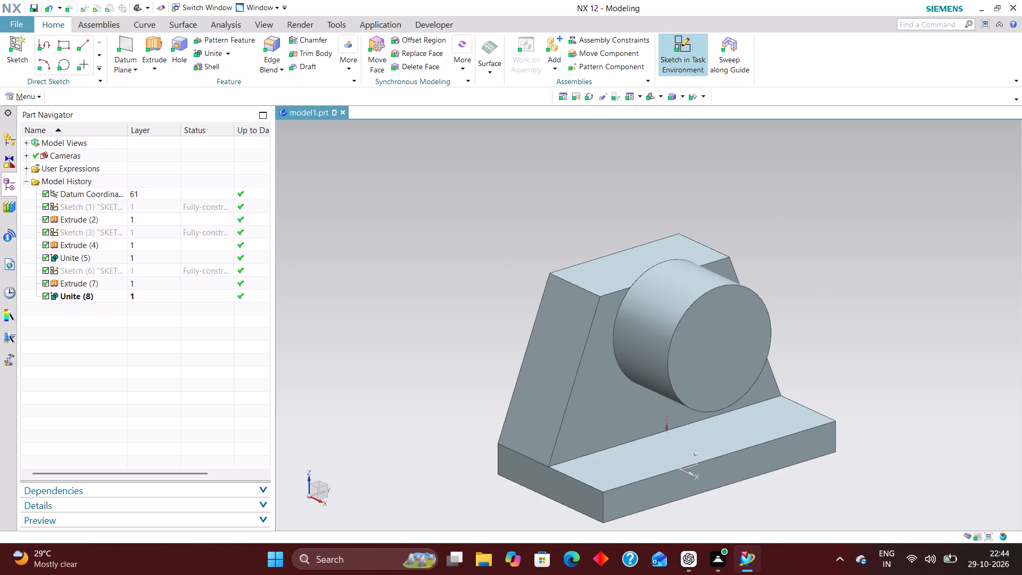
{"action": "left_click", "coordinate": [694, 466]}
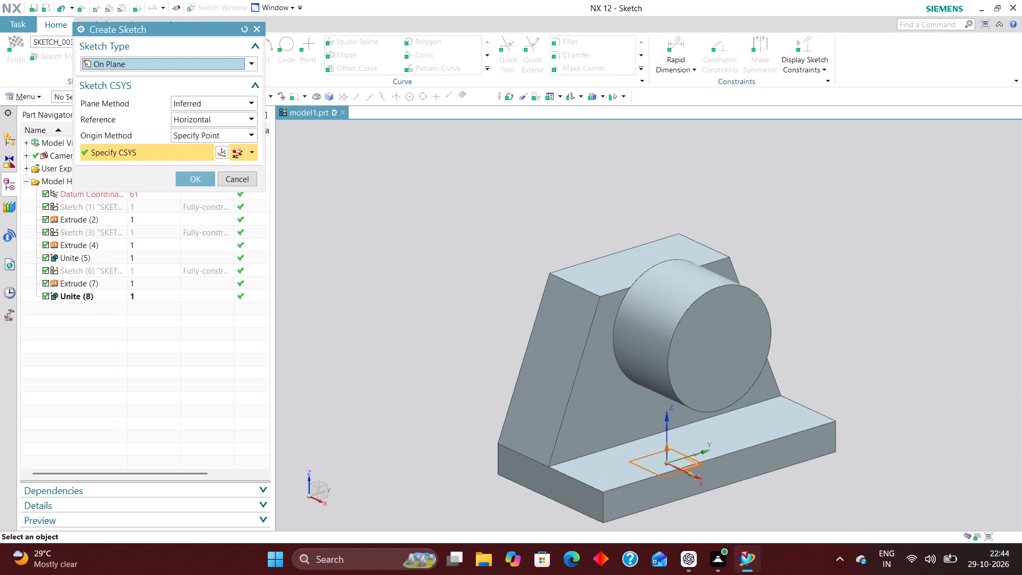
{"action": "left_click", "coordinate": [197, 180]}
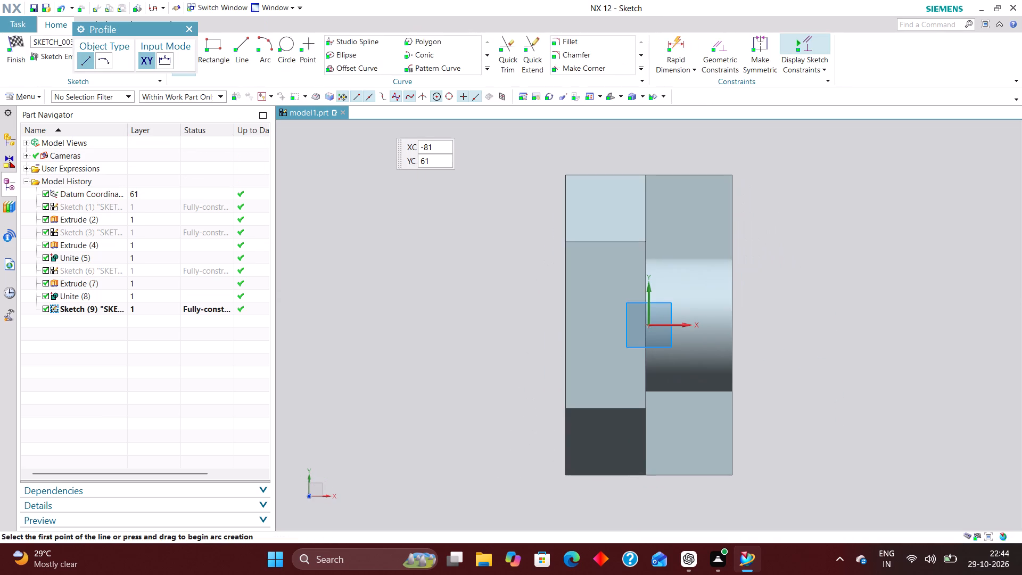
{"action": "left_click", "coordinate": [217, 45]}
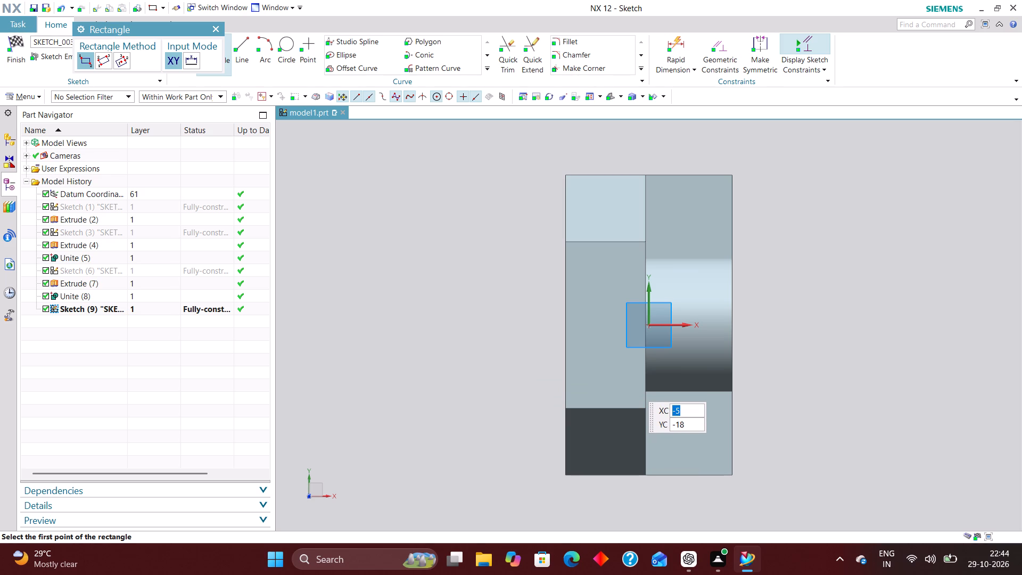
{"action": "left_click", "coordinate": [525, 267]}
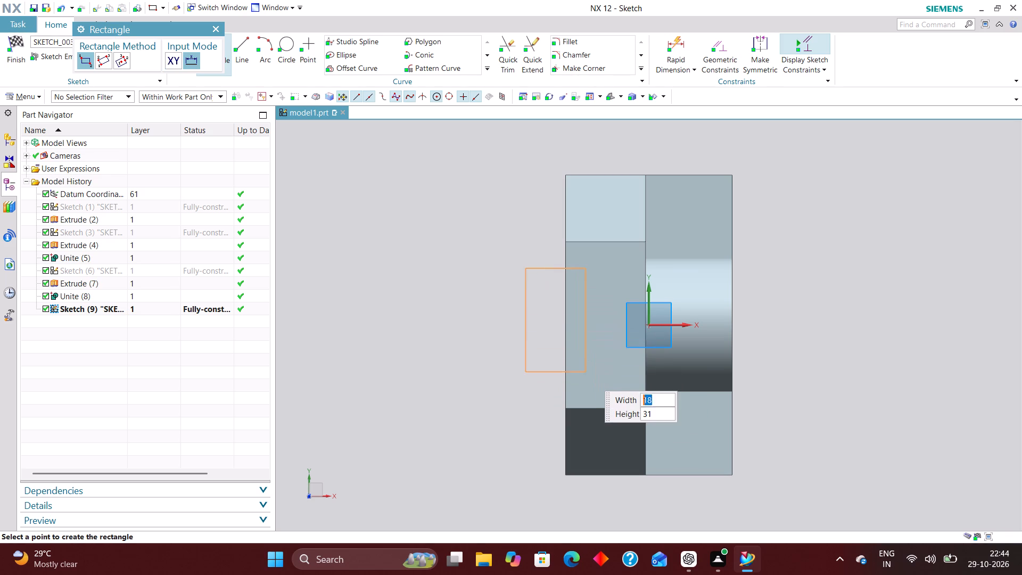
{"action": "left_click", "coordinate": [585, 376]}
Dimension the rectangle's short edge as 35 mm with the Inferred method.
{"action": "left_click", "coordinate": [673, 41]}
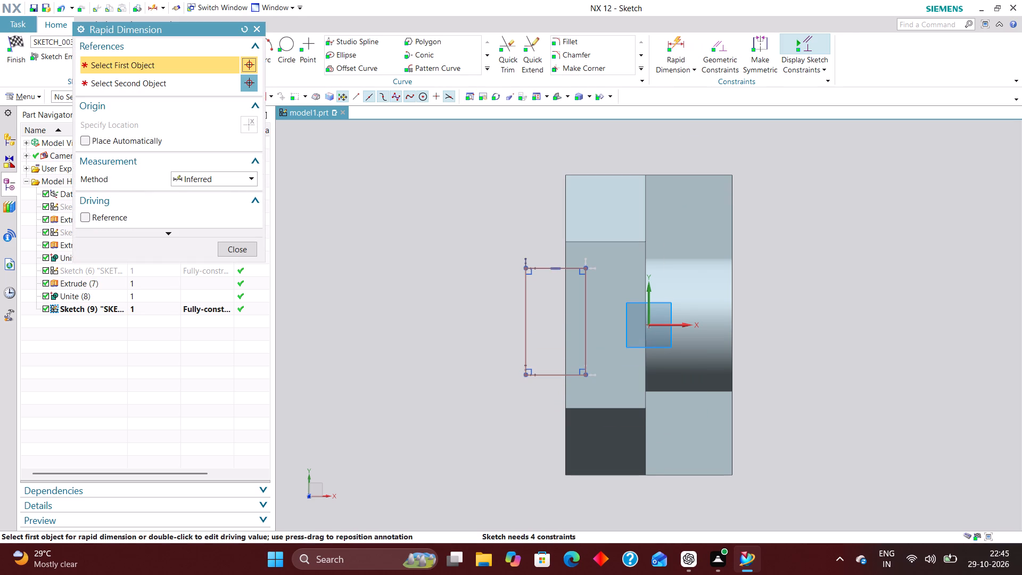
{"action": "left_click", "coordinate": [543, 270]}
{"action": "left_click", "coordinate": [549, 199]}
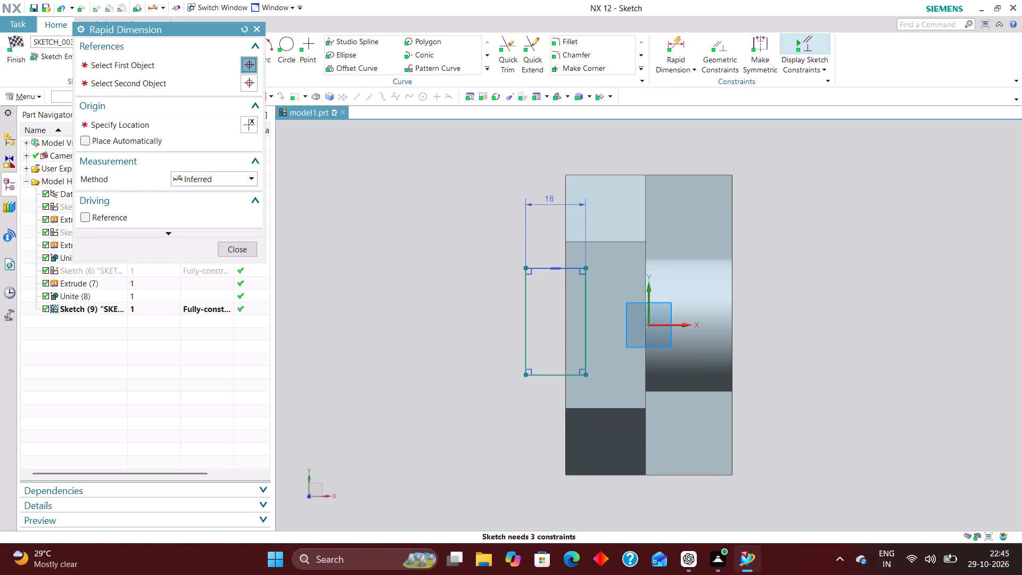
{"action": "type", "text": "35"}
{"action": "key", "text": "Return"}
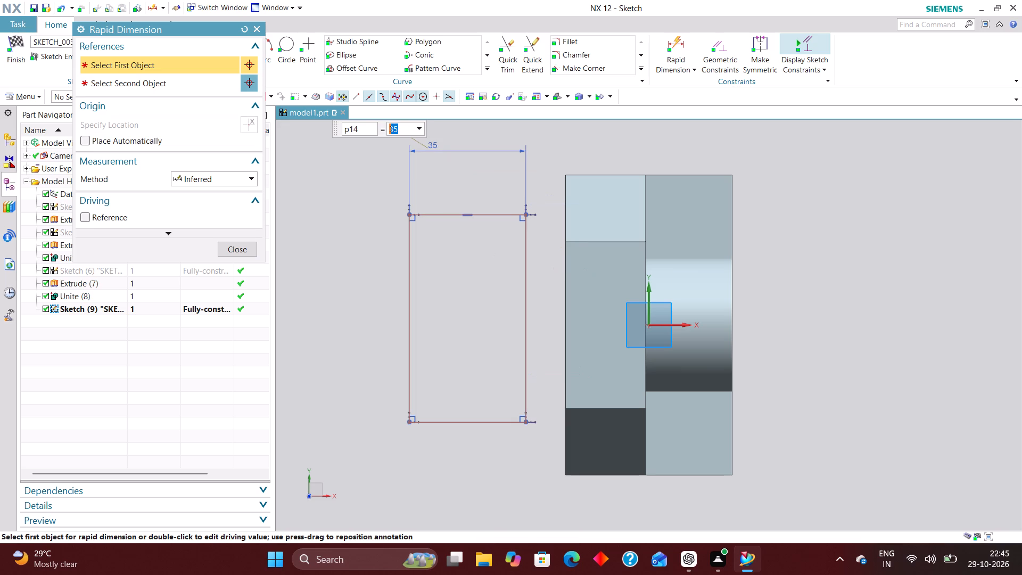
Constrain the midpoint of the rectangle's long edge nearest the model onto the sketch X axis with Point on Curve.
{"action": "left_click", "coordinate": [727, 52]}
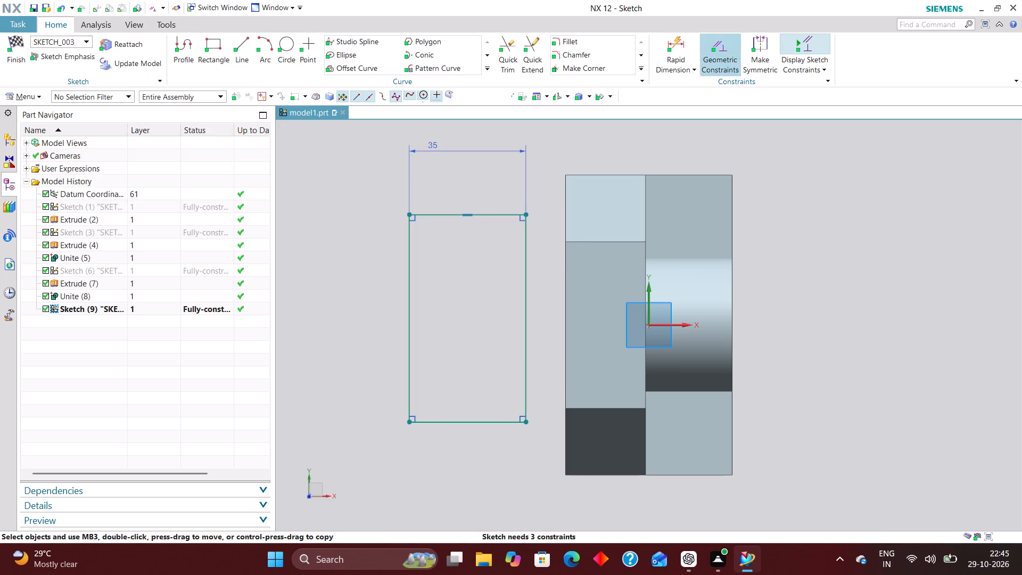
{"action": "left_click", "coordinate": [526, 319]}
{"action": "left_click", "coordinate": [674, 324]}
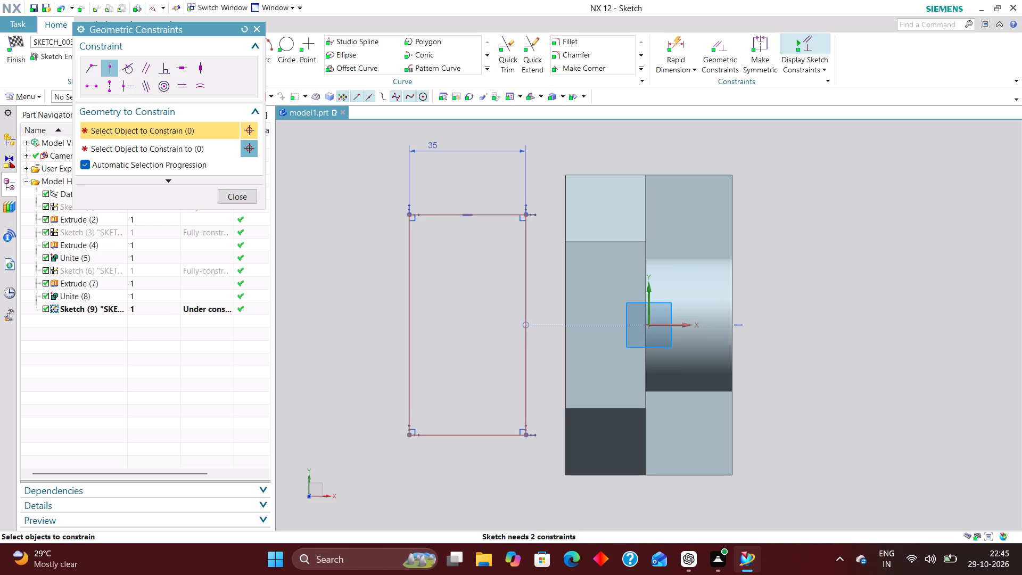
Dimension the distance from the rectangle's far long edge to the end of the boss at the trapezoid face as 25 mm.
{"action": "left_click", "coordinate": [672, 40]}
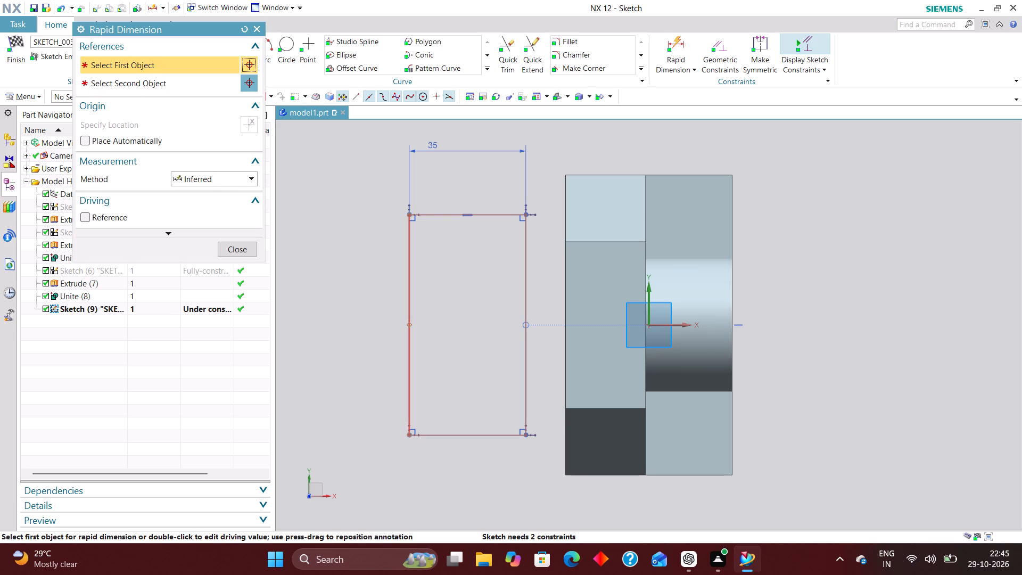
{"action": "left_click", "coordinate": [407, 369]}
{"action": "left_click", "coordinate": [650, 294]}
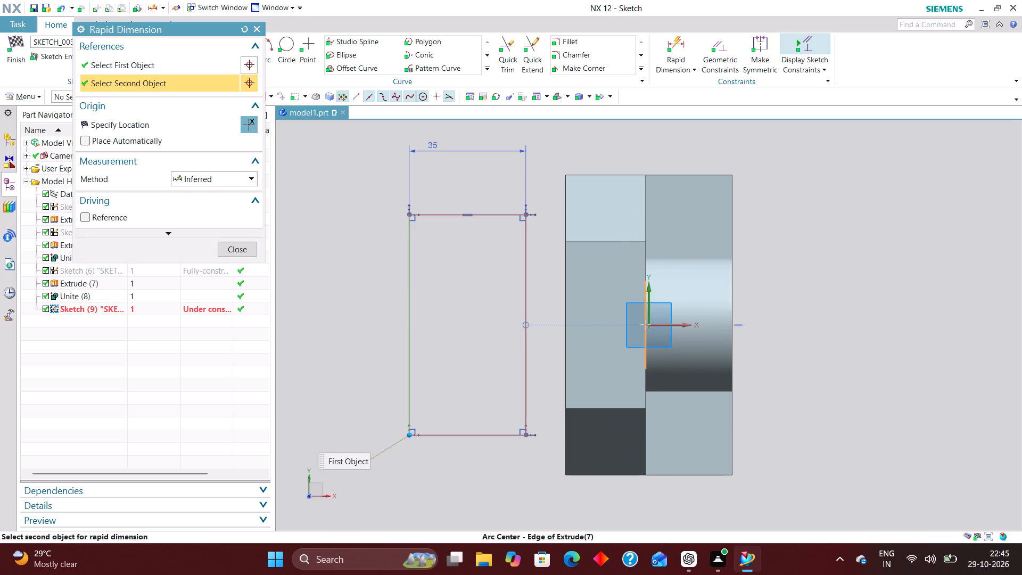
{"action": "left_click", "coordinate": [533, 508]}
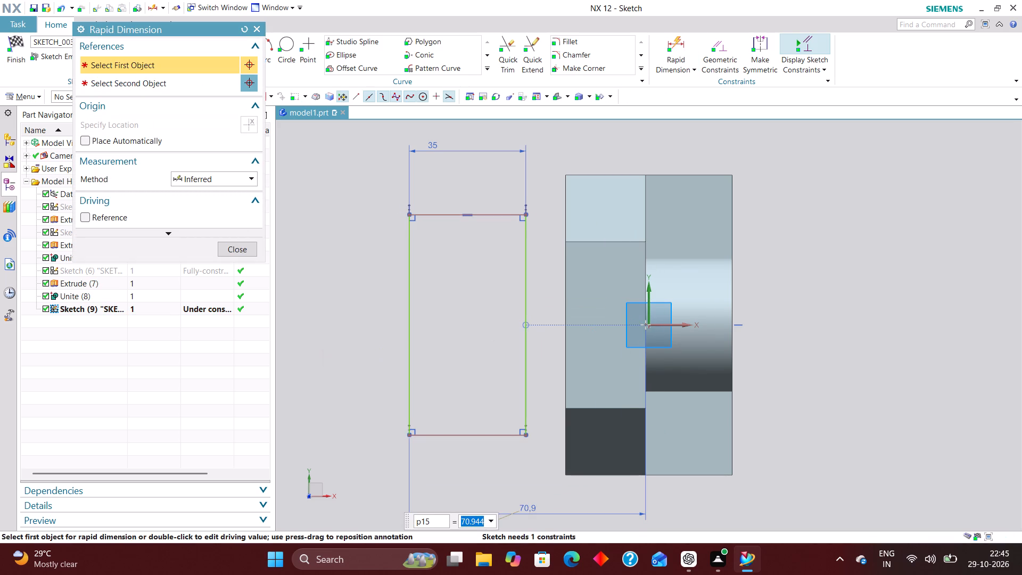
{"action": "type", "text": "25"}
{"action": "key", "text": "Return"}
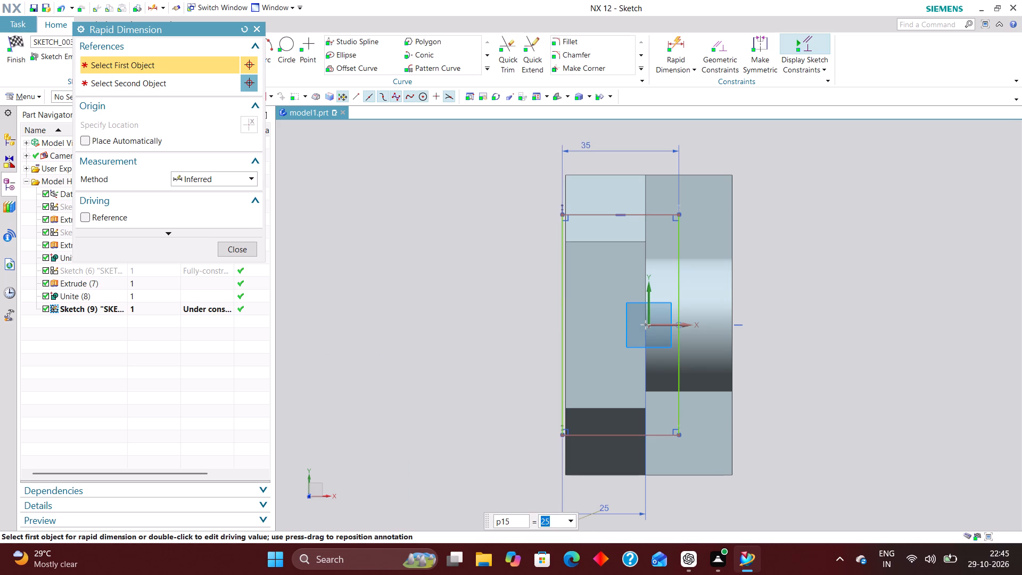
Change the distance from the rectangle's far long edge to the boss end to 24 mm.
{"action": "type", "text": "24"}
{"action": "key", "text": "Return"}
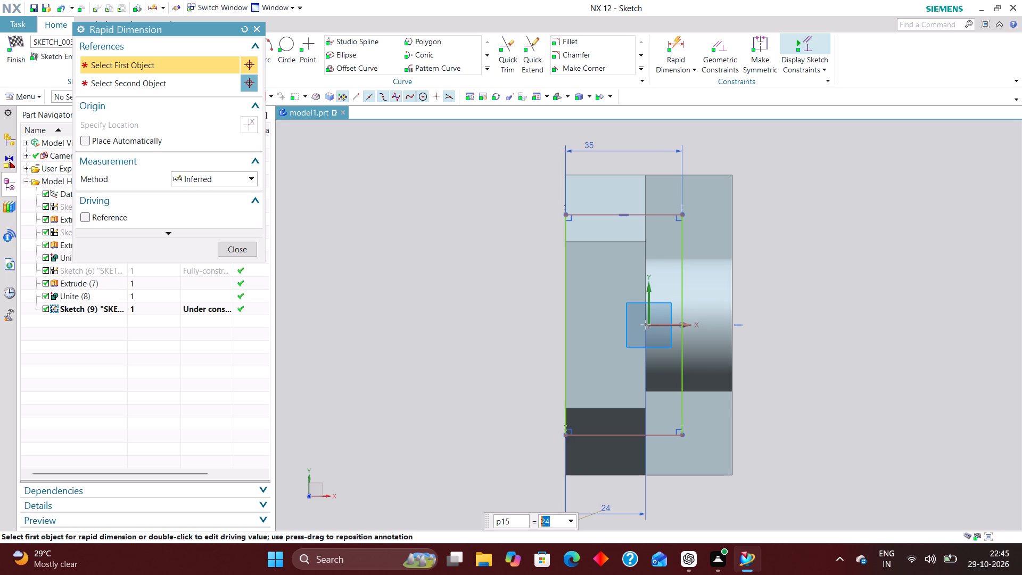
Dimension the rectangle's long edge as 50 mm, and finish the sketch.
{"action": "scroll", "coordinate": [758, 354], "scroll_direction": "down", "scroll_amount": 1}
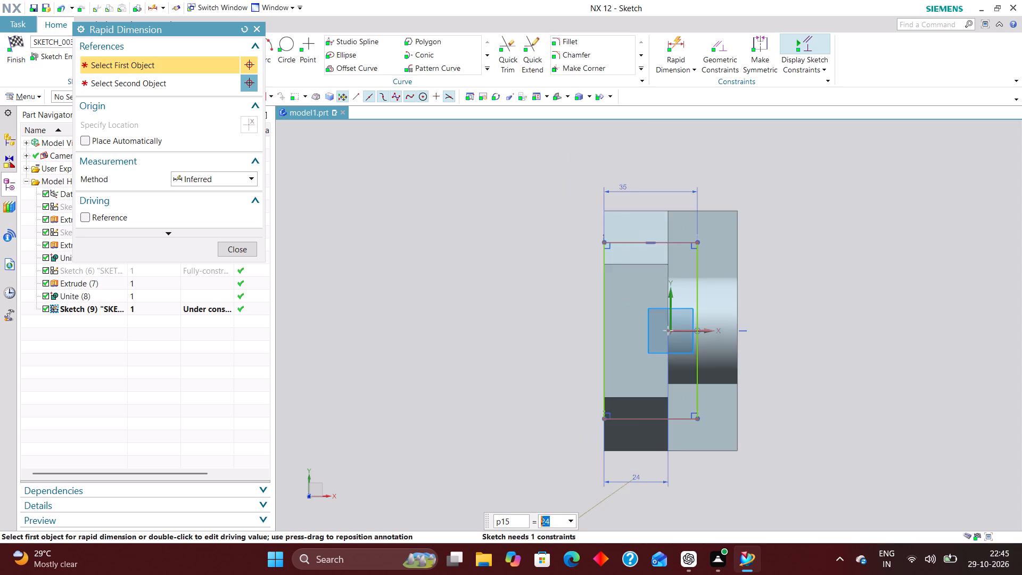
{"action": "scroll", "coordinate": [758, 356], "scroll_direction": "down", "scroll_amount": 1}
{"action": "middle_click_drag", "start_coordinate": [786, 378], "coordinate": [782, 358]}
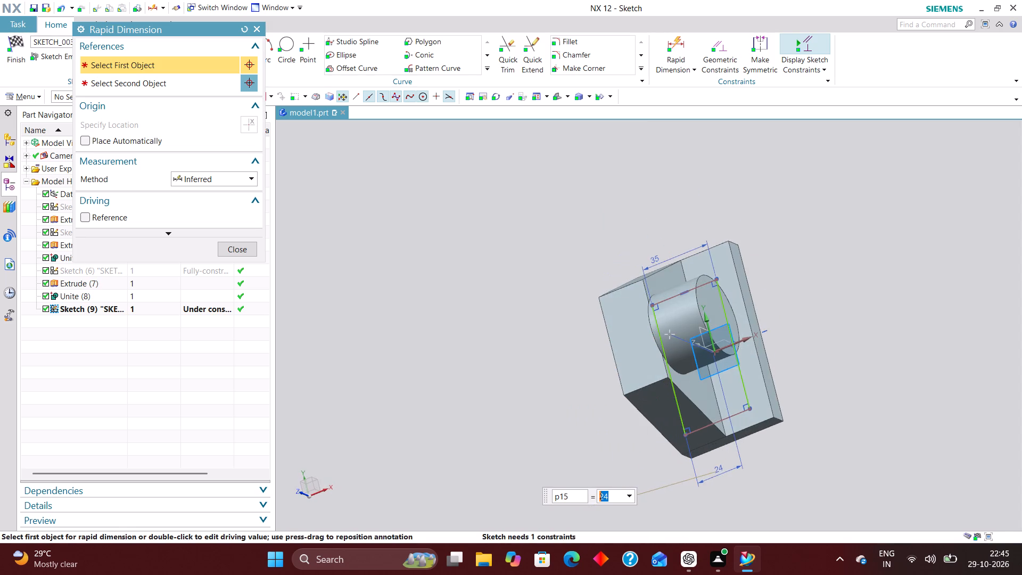
{"action": "right_click_drag", "start_coordinate": [856, 320], "coordinate": [756, 334]}
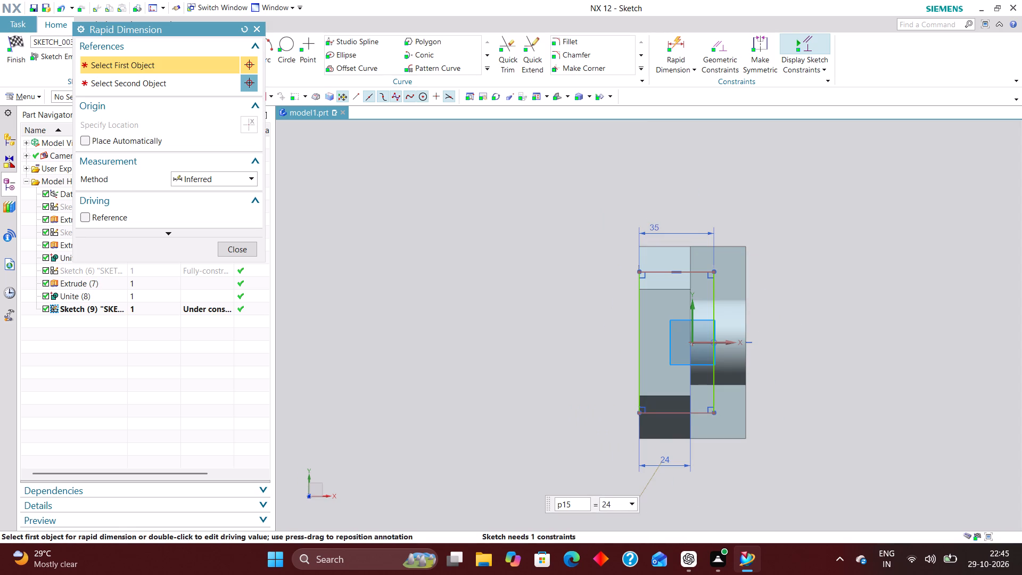
{"action": "left_click", "coordinate": [641, 358]}
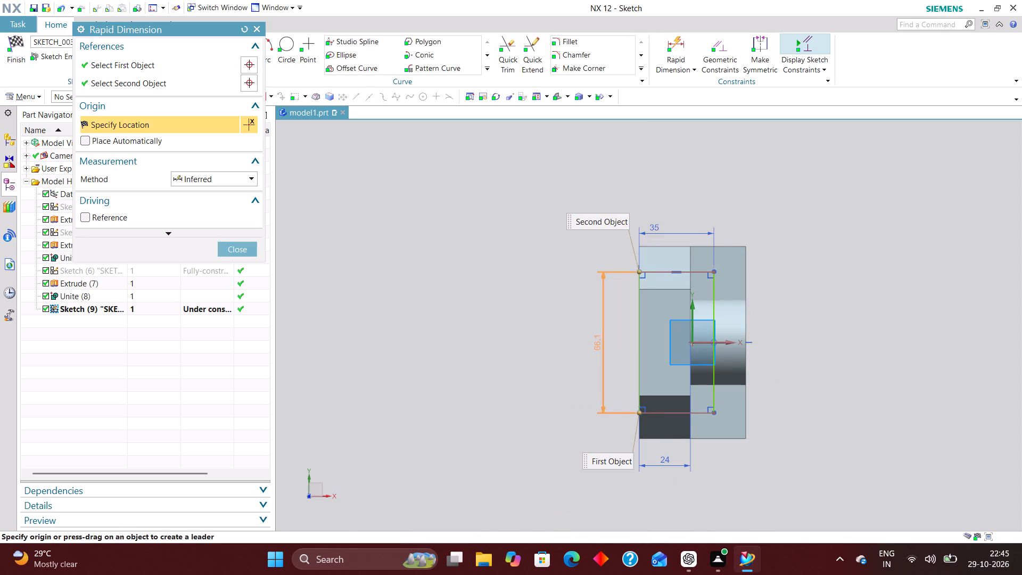
{"action": "left_click", "coordinate": [559, 351]}
{"action": "type", "text": "50"}
{"action": "key", "text": "Return"}
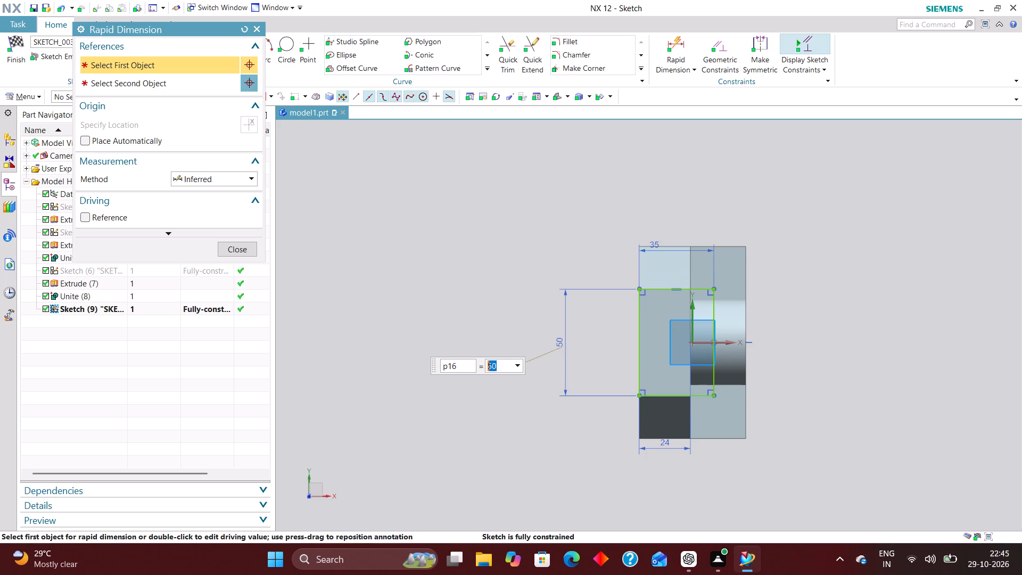
{"action": "left_click", "coordinate": [241, 250]}
{"action": "middle_click_drag", "start_coordinate": [875, 367], "coordinate": [868, 316]}
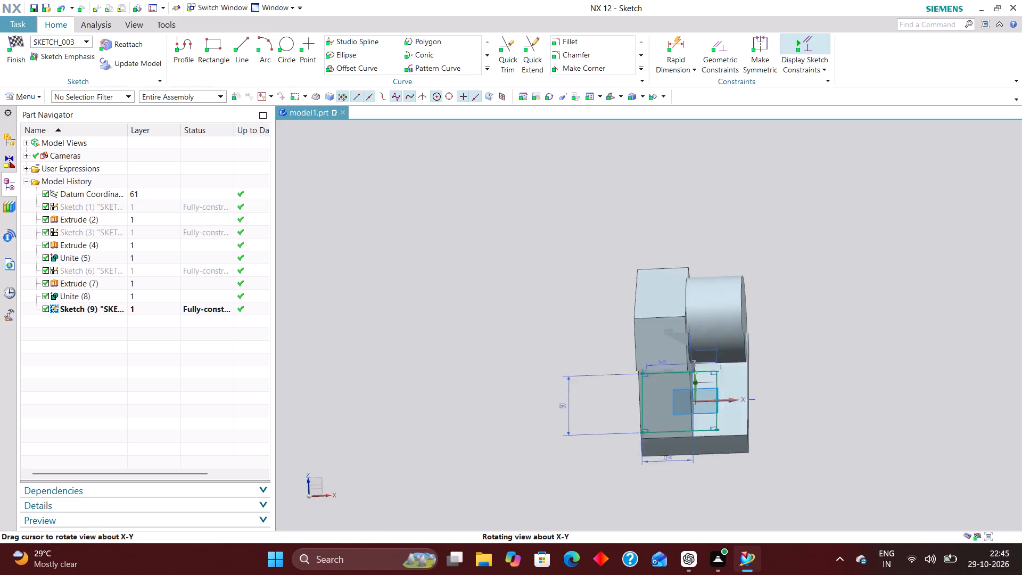
{"action": "middle_click_drag", "start_coordinate": [868, 316], "coordinate": [849, 315]}
{"action": "right_click_drag", "start_coordinate": [881, 277], "coordinate": [737, 312]}
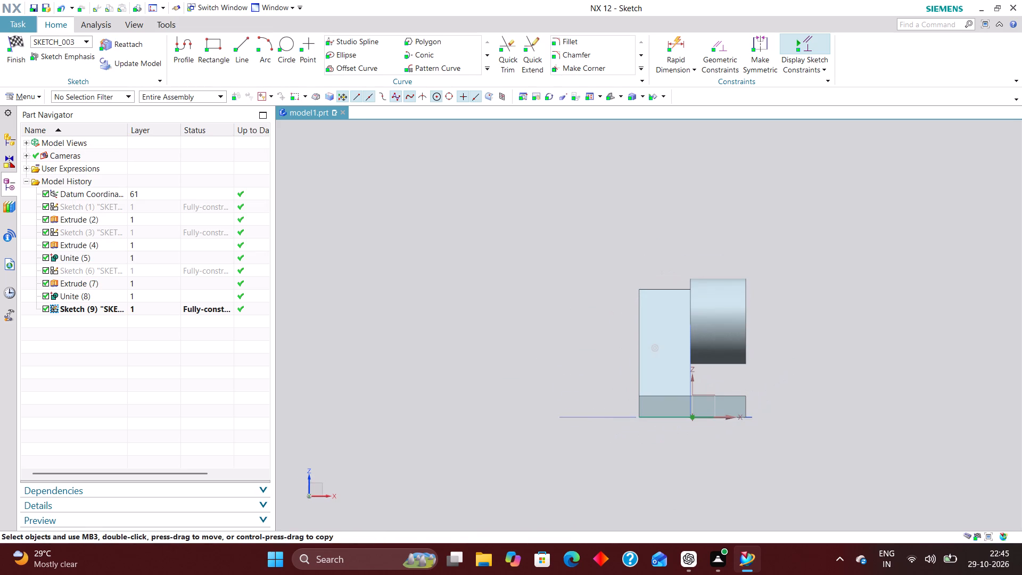
{"action": "middle_click_drag", "start_coordinate": [769, 308], "coordinate": [727, 334]}
{"action": "middle_click", "coordinate": [740, 339]}
{"action": "left_click", "coordinate": [20, 44]}
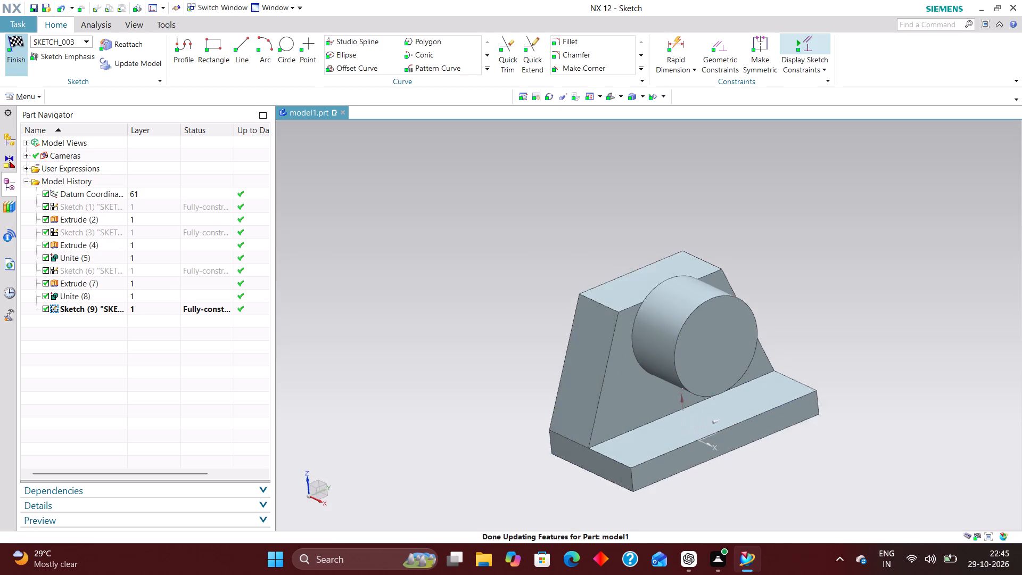
Set up an extrusion of the dimensioned rectangle sketch, with its start limit at 60 mm and end limit at 68 mm.
{"action": "left_click", "coordinate": [154, 45]}
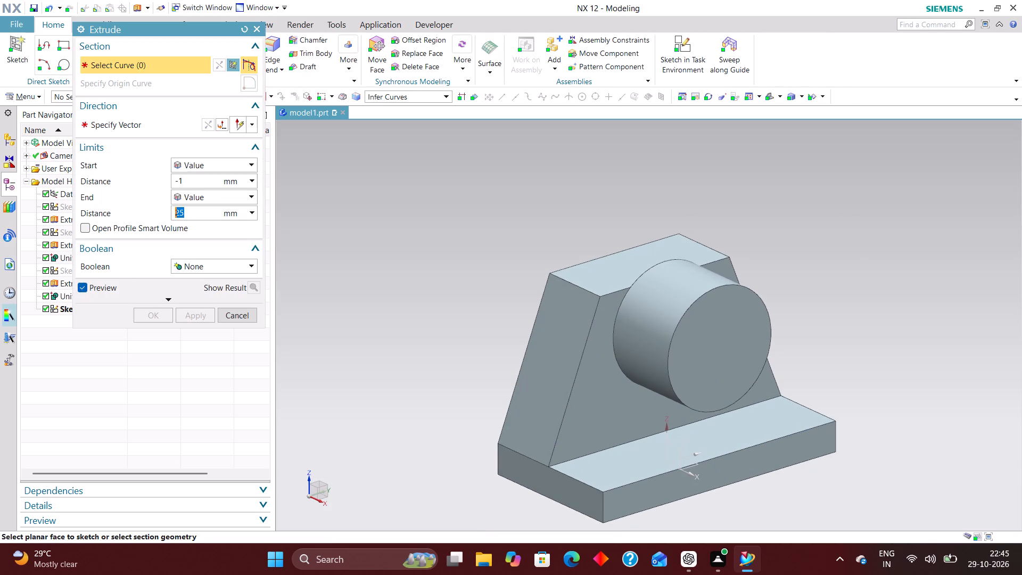
{"action": "left_click", "coordinate": [60, 308]}
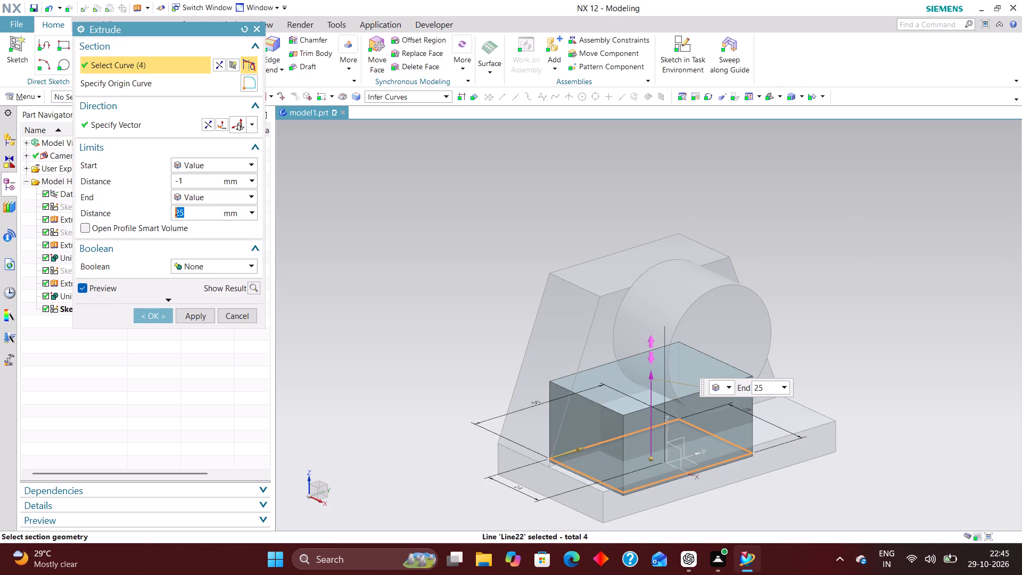
{"action": "left_click_drag", "start_coordinate": [647, 375], "coordinate": [654, 243]}
{"action": "right_click_drag", "start_coordinate": [921, 333], "coordinate": [862, 350]}
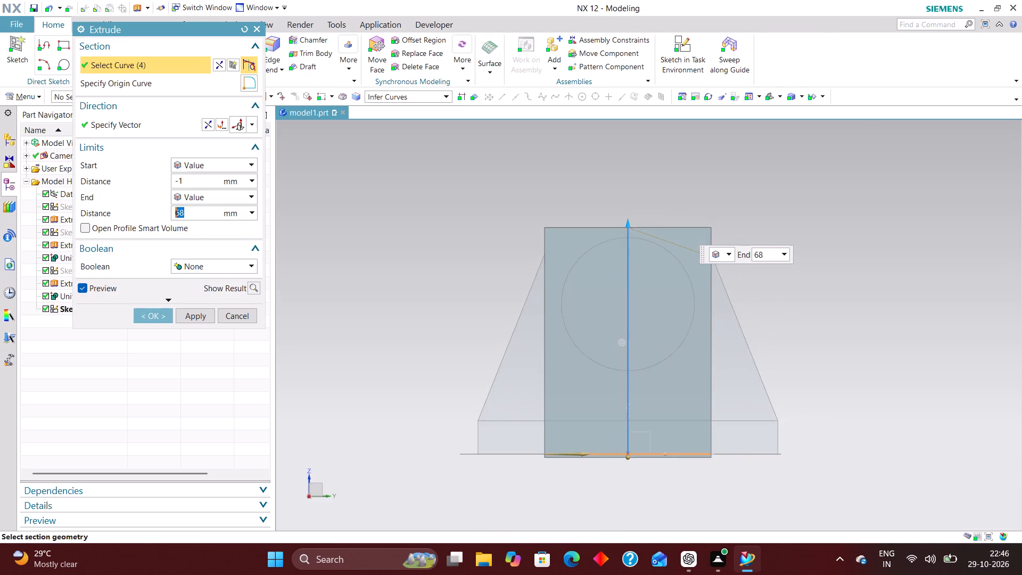
{"action": "scroll", "coordinate": [826, 335], "scroll_direction": "up", "scroll_amount": 1}
{"action": "middle_click_drag", "start_coordinate": [826, 339], "coordinate": [894, 328]}
{"action": "right_click_drag", "start_coordinate": [888, 321], "coordinate": [760, 352]}
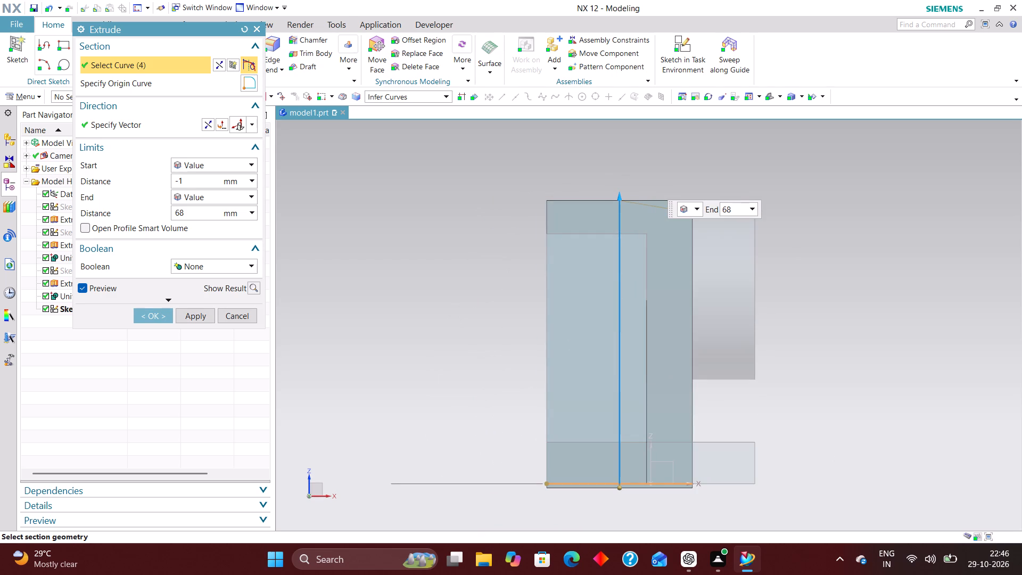
{"action": "left_click_drag", "start_coordinate": [618, 489], "coordinate": [620, 484]}
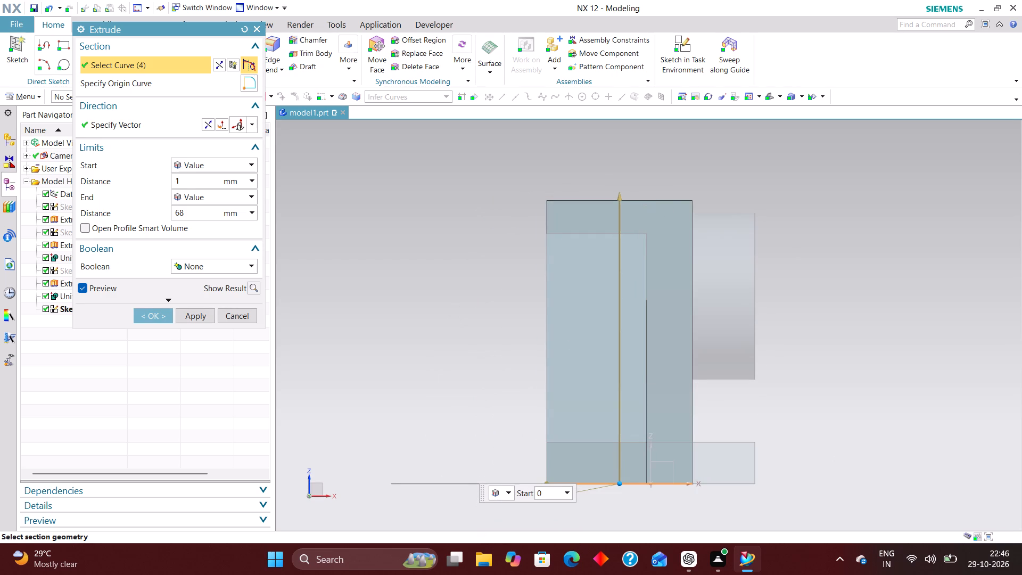
{"action": "left_click_drag", "start_coordinate": [620, 484], "coordinate": [654, 237]}
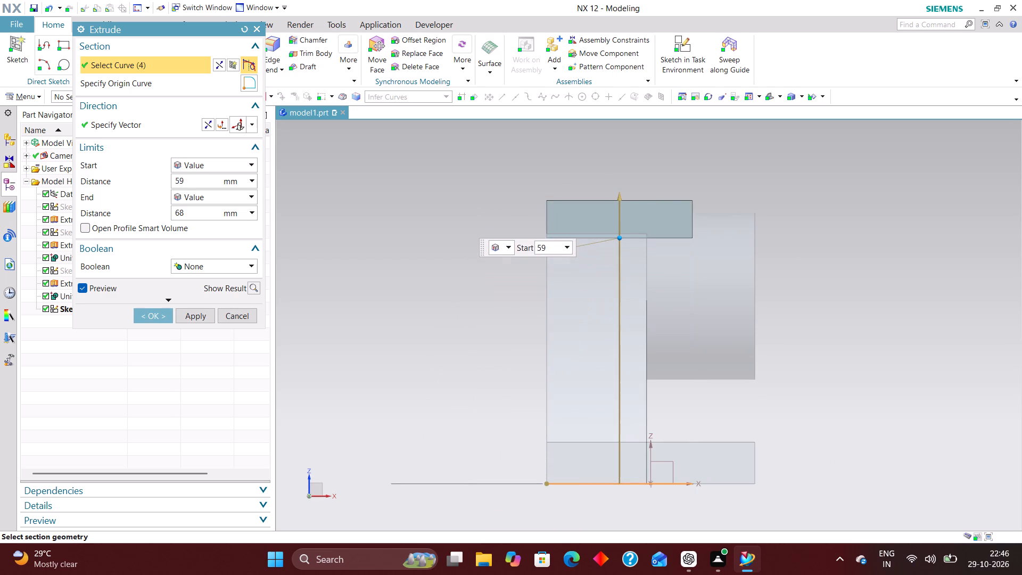
{"action": "left_click_drag", "start_coordinate": [654, 237], "coordinate": [654, 233]}
{"action": "scroll", "coordinate": [794, 264], "scroll_direction": "down", "scroll_amount": 2}
{"action": "middle_click_drag", "start_coordinate": [820, 270], "coordinate": [803, 291]}
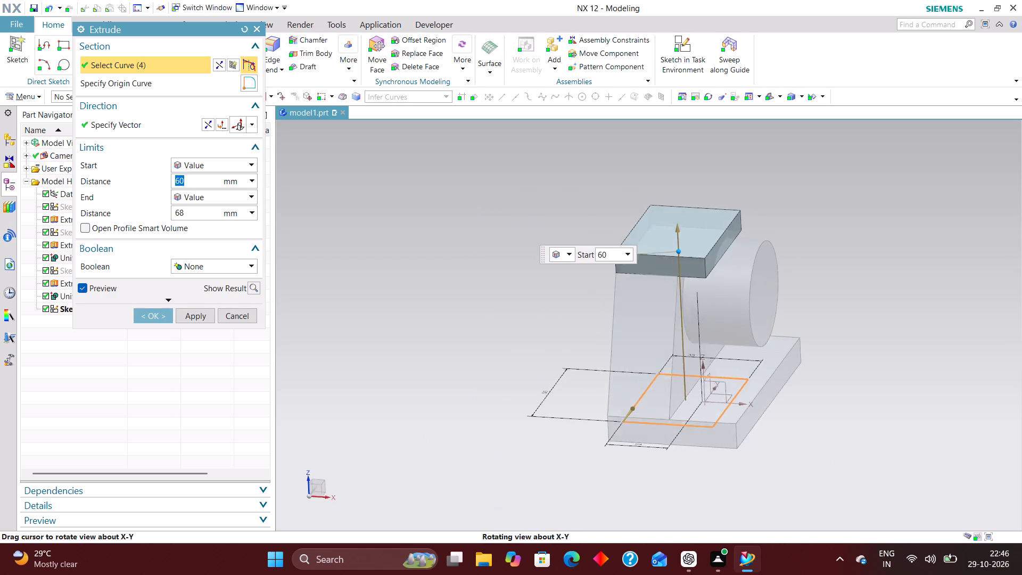
{"action": "middle_click_drag", "start_coordinate": [803, 291], "coordinate": [807, 271]}
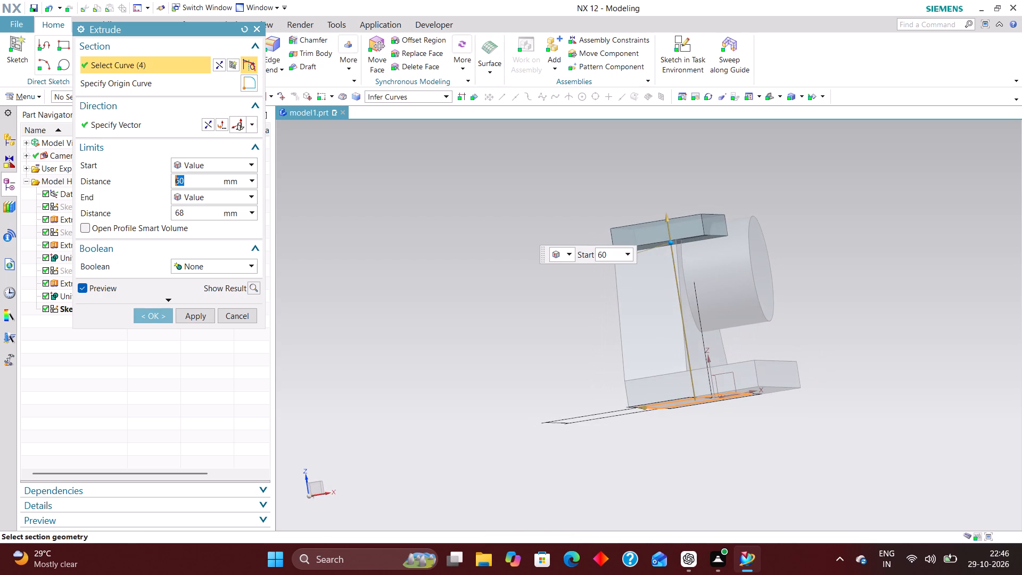
Set the extrusion's end limit to 75 mm and create the block as a separate body without any Boolean.
{"action": "right_click_drag", "start_coordinate": [855, 257], "coordinate": [810, 260]}
{"action": "left_click_drag", "start_coordinate": [682, 221], "coordinate": [687, 203]}
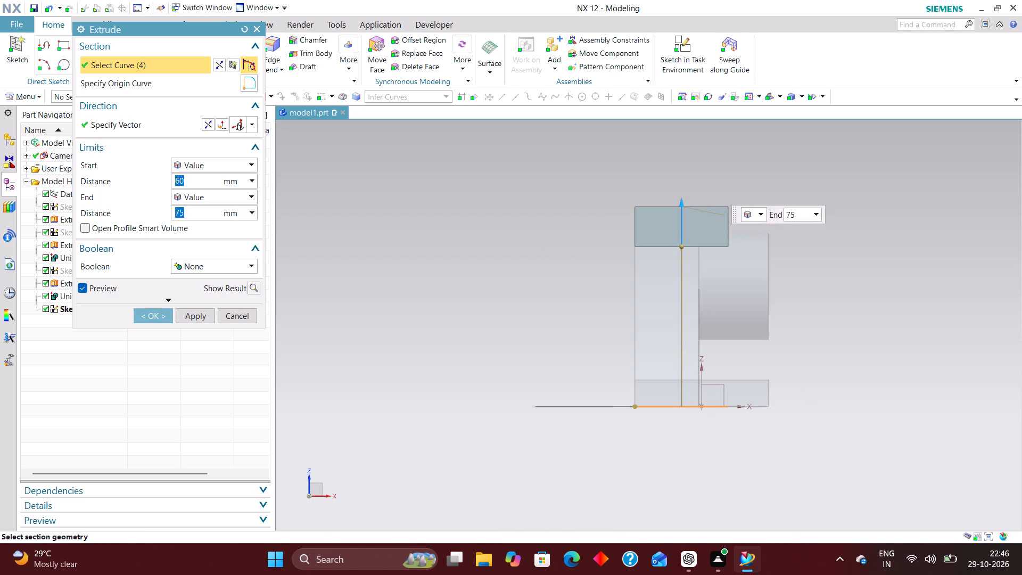
{"action": "middle_click_drag", "start_coordinate": [620, 331], "coordinate": [617, 330]}
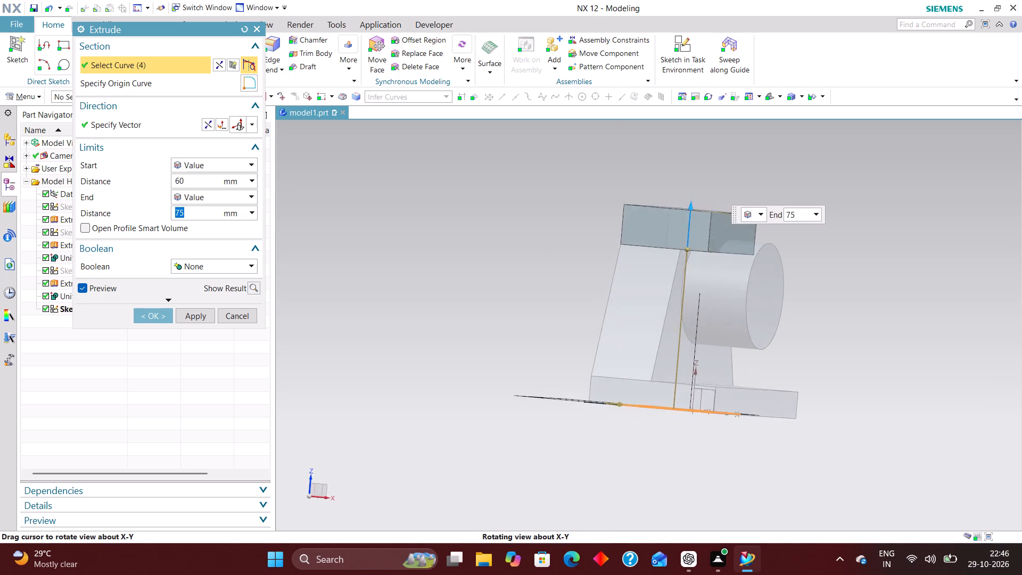
{"action": "middle_click_drag", "start_coordinate": [617, 330], "coordinate": [605, 334]}
{"action": "left_click", "coordinate": [149, 317]}
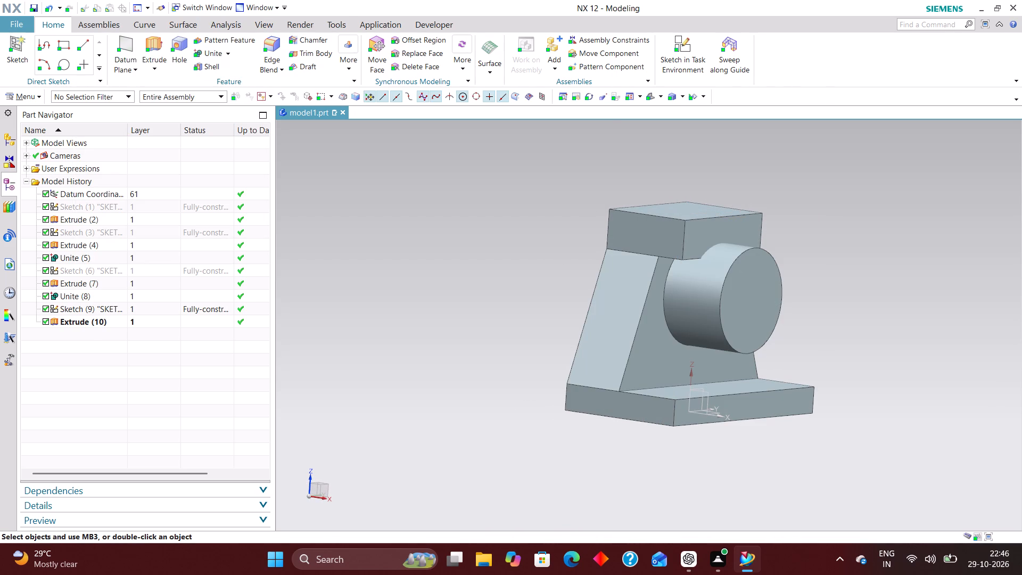
Subtract the rectangular block on top from the united pedestal body.
{"action": "left_click", "coordinate": [227, 55]}
{"action": "left_click", "coordinate": [229, 81]}
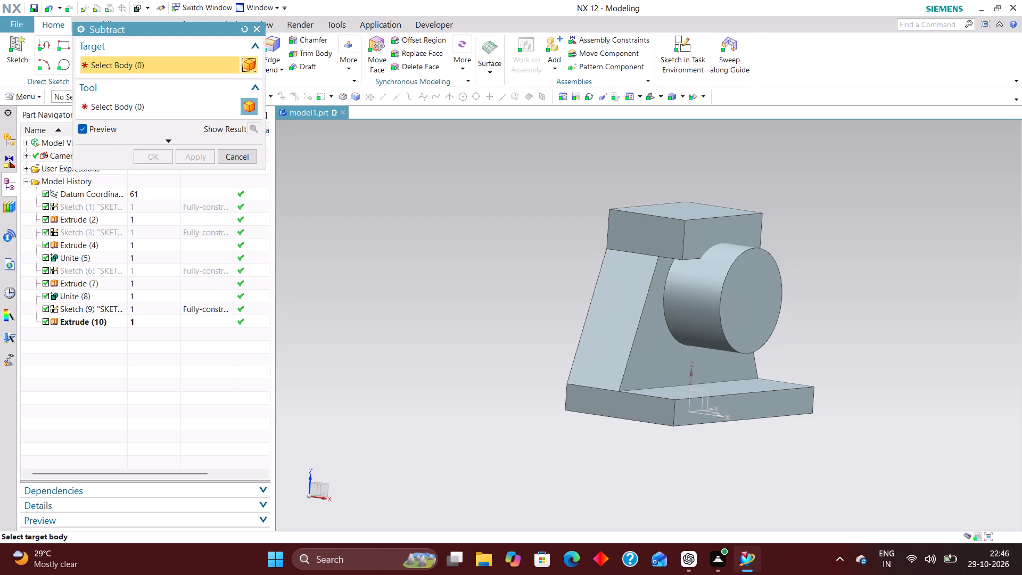
{"action": "left_click", "coordinate": [650, 295]}
{"action": "left_click", "coordinate": [657, 228]}
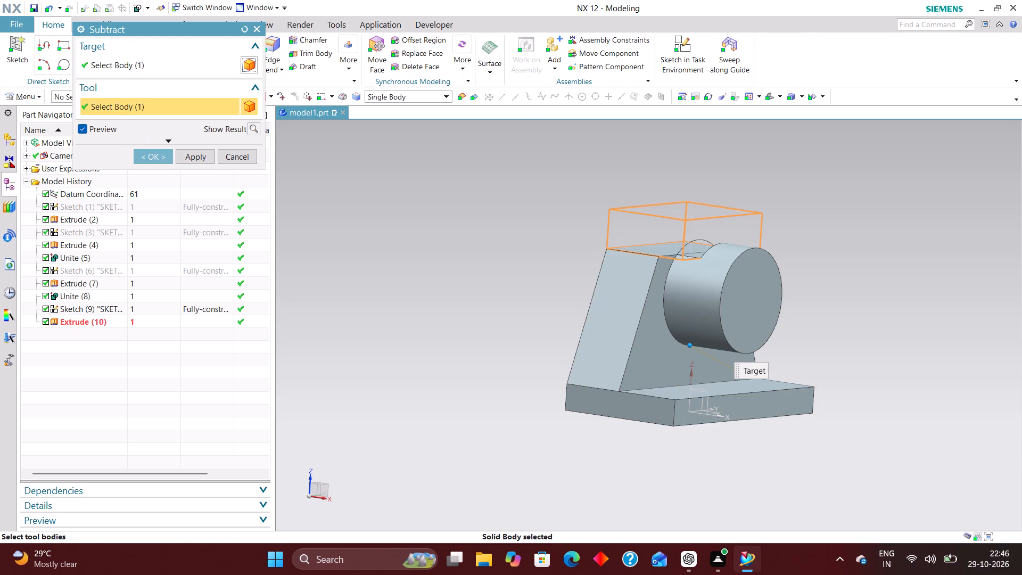
{"action": "left_click", "coordinate": [165, 153]}
Create a new task-environment sketch on the vertical YZ plane of the datum coordinate system.
{"action": "scroll", "coordinate": [899, 276], "scroll_direction": "up", "scroll_amount": 1}
{"action": "middle_click_drag", "start_coordinate": [890, 282], "coordinate": [827, 300]}
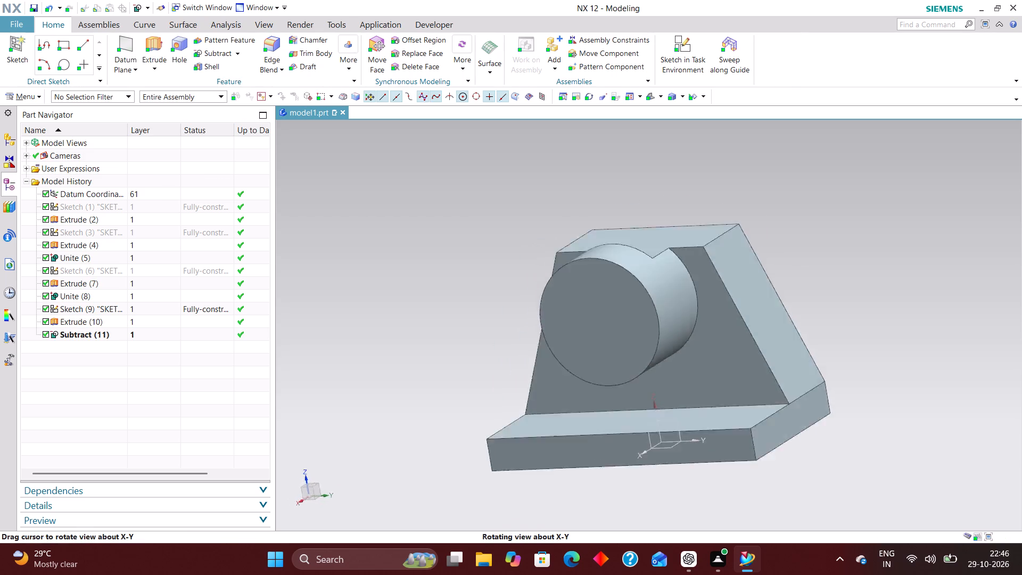
{"action": "middle_click_drag", "start_coordinate": [827, 300], "coordinate": [870, 261]}
{"action": "middle_click_drag", "start_coordinate": [869, 298], "coordinate": [888, 349]}
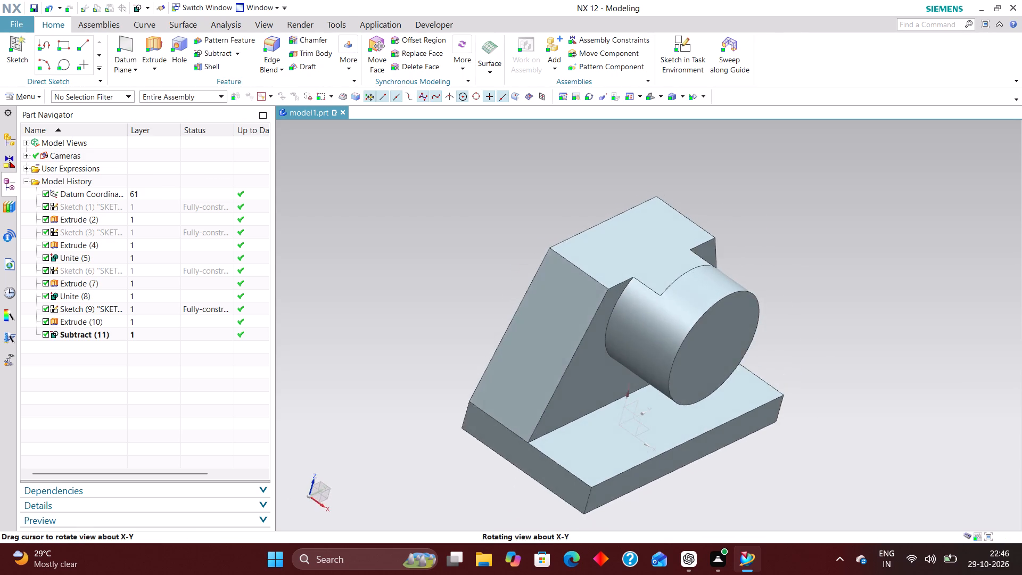
{"action": "middle_click_drag", "start_coordinate": [888, 349], "coordinate": [870, 343]}
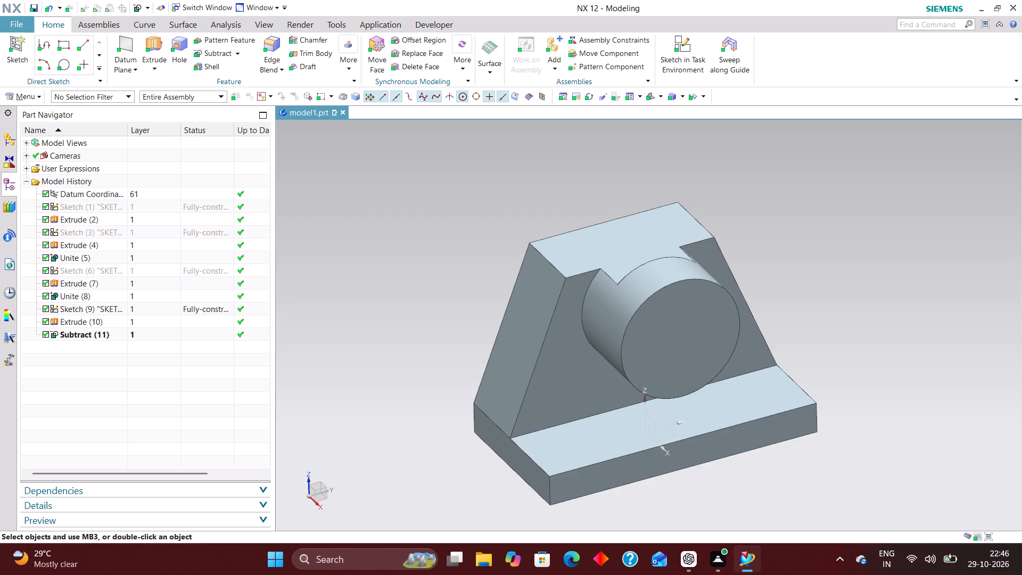
{"action": "left_click", "coordinate": [652, 96]}
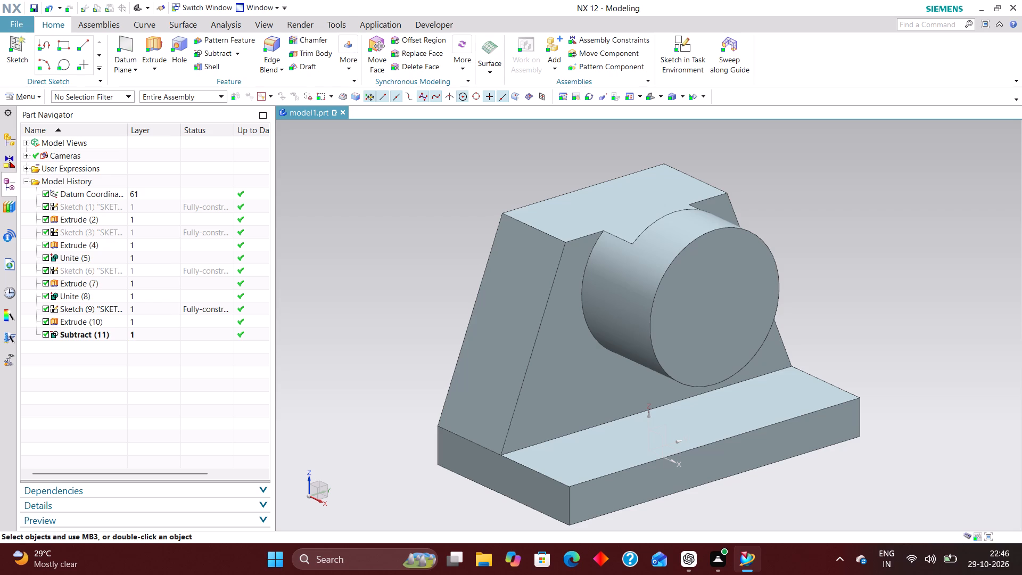
{"action": "left_click", "coordinate": [685, 44]}
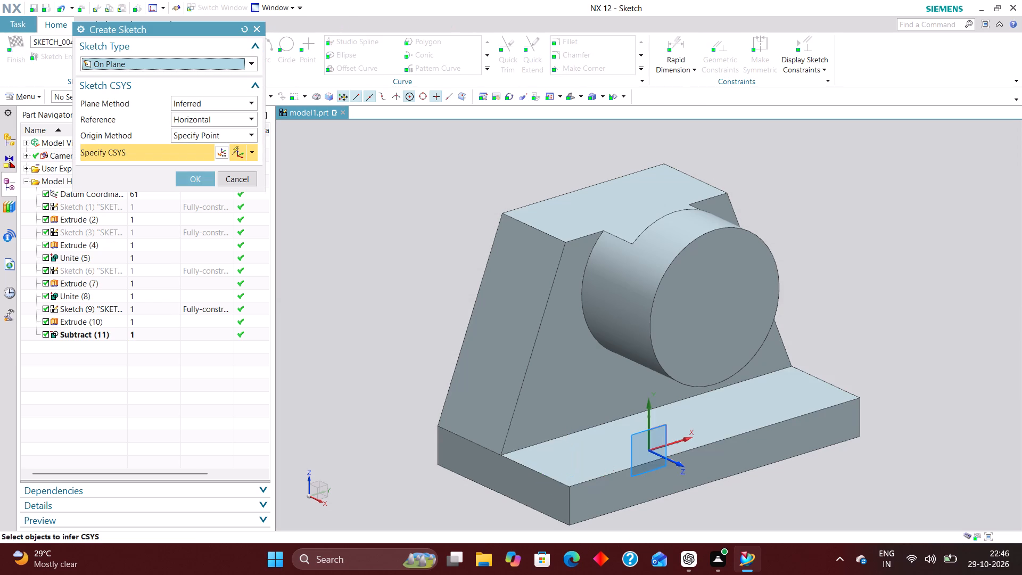
{"action": "left_click", "coordinate": [661, 426]}
{"action": "left_click", "coordinate": [200, 178]}
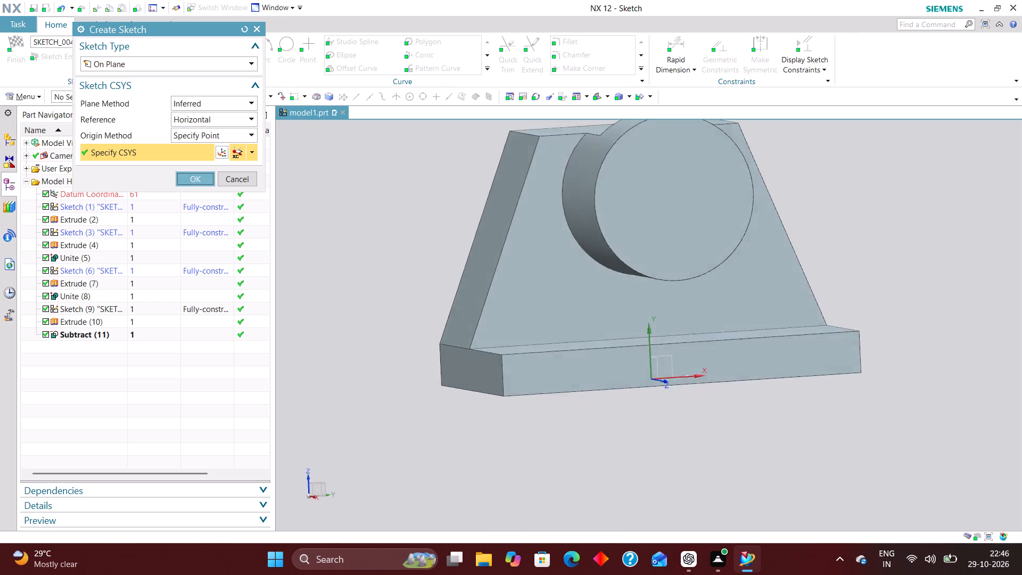
{"action": "scroll", "coordinate": [594, 398], "scroll_direction": "down", "scroll_amount": 3}
{"action": "scroll", "coordinate": [617, 298], "scroll_direction": "up", "scroll_amount": 2}
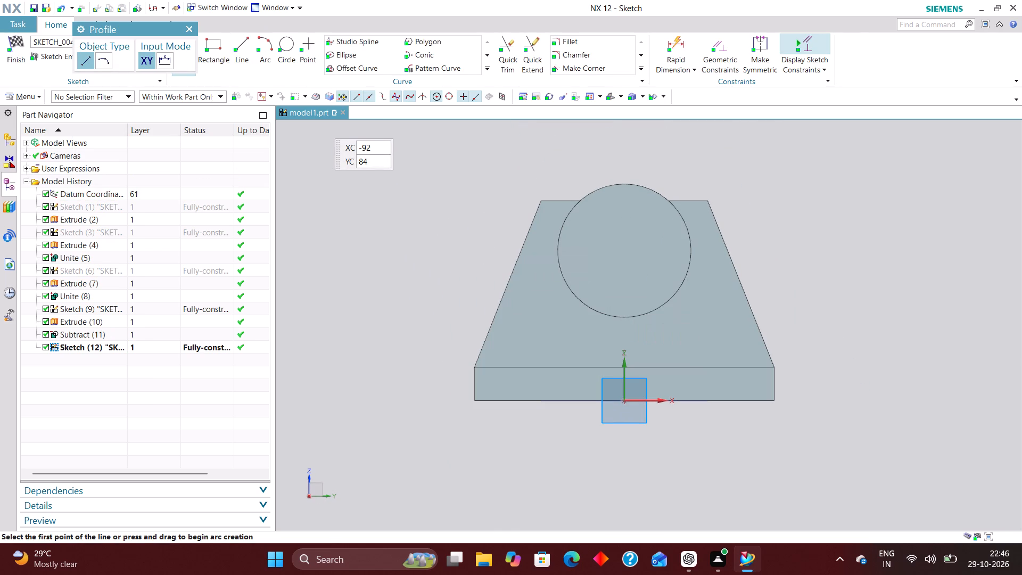
Draw a rectangle about 27 mm wide from inside the boss circle down to just above the base plate.
{"action": "left_click", "coordinate": [213, 48]}
{"action": "left_click", "coordinate": [579, 252]}
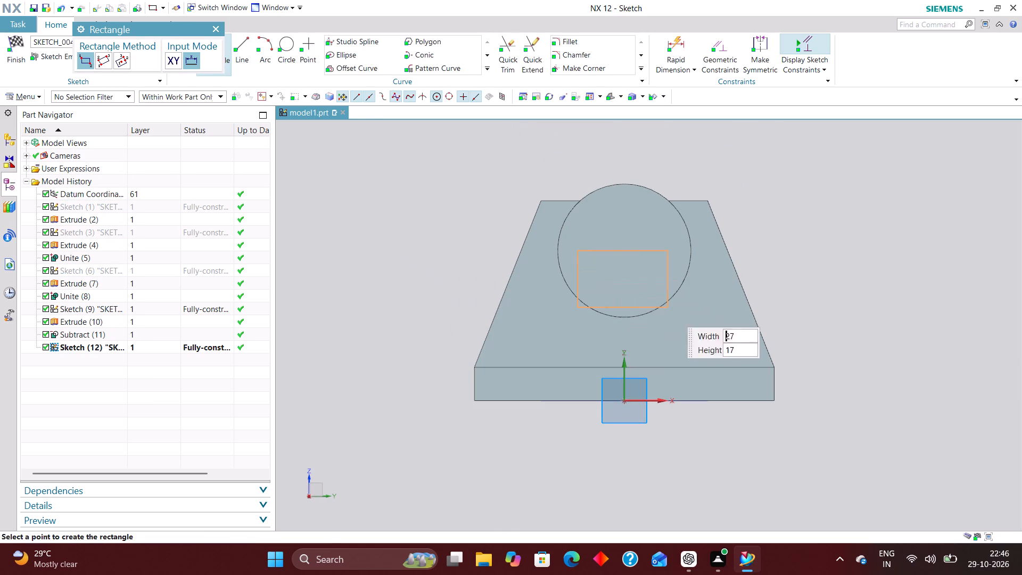
{"action": "left_click", "coordinate": [666, 347]}
Constrain the midpoint of the rectangle's top edge onto the vertical sketch axis with Point on Curve.
{"action": "left_click", "coordinate": [719, 42]}
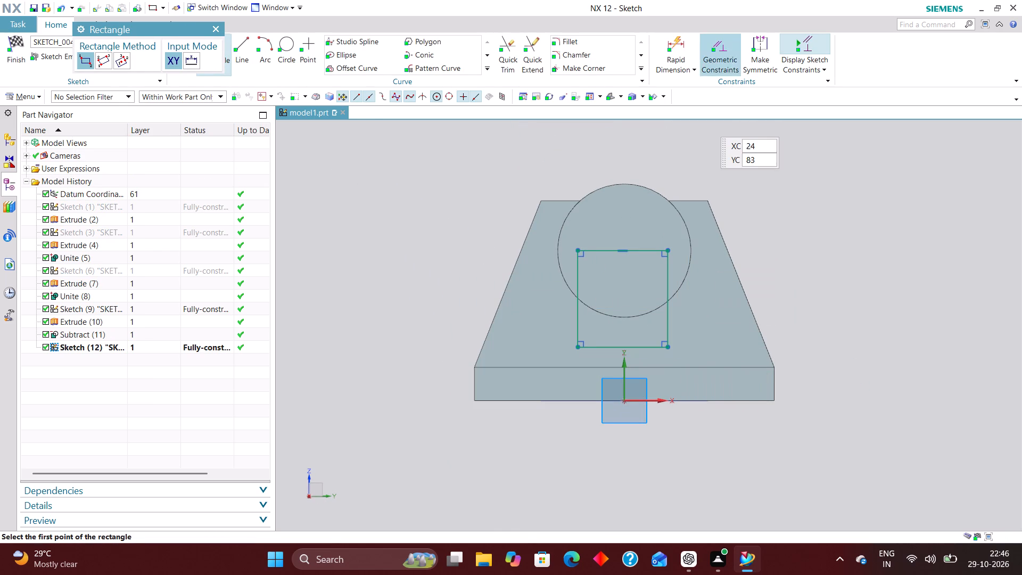
{"action": "left_click", "coordinate": [624, 248]}
{"action": "left_click", "coordinate": [623, 364]}
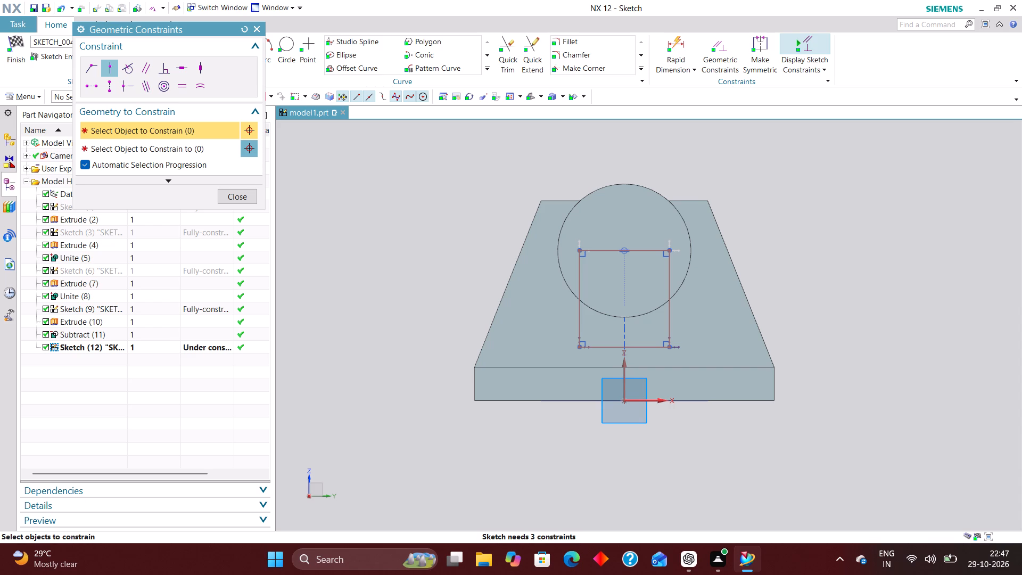
Dimension the rectangle's width along its top edge as 20 mm.
{"action": "left_click", "coordinate": [677, 41]}
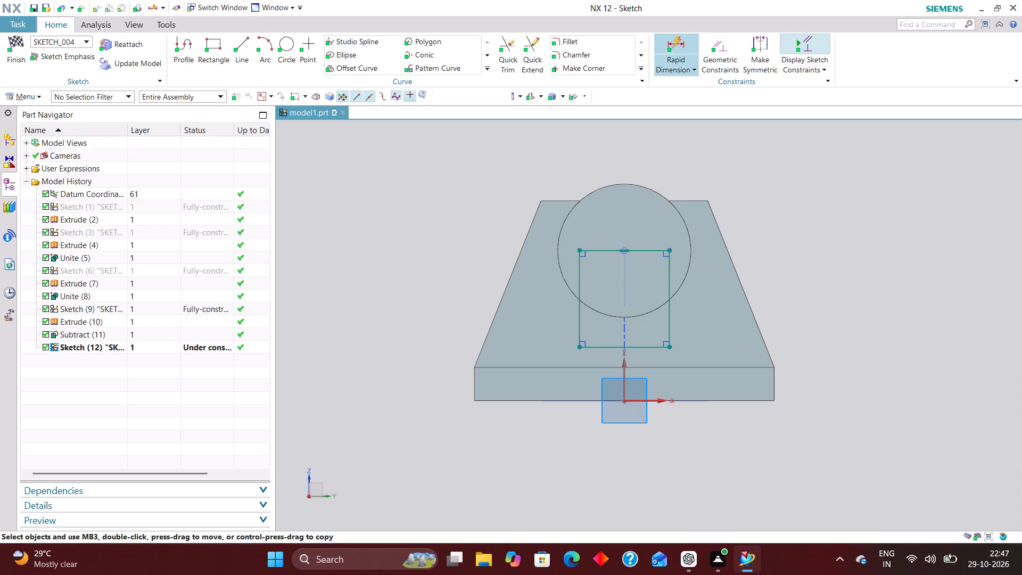
{"action": "left_click", "coordinate": [643, 250]}
{"action": "left_click", "coordinate": [628, 151]}
{"action": "type", "text": "20"}
{"action": "key", "text": "Return"}
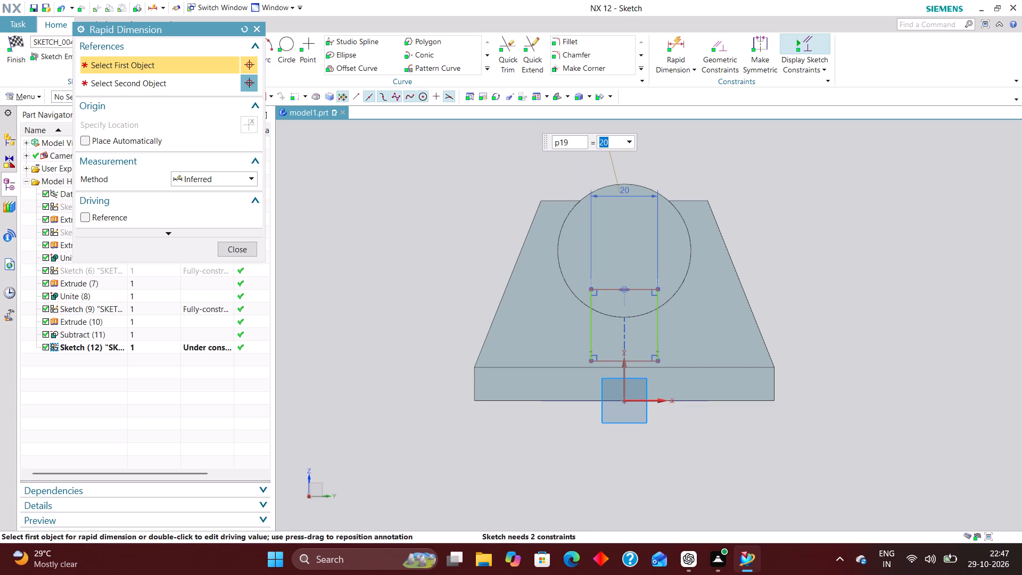
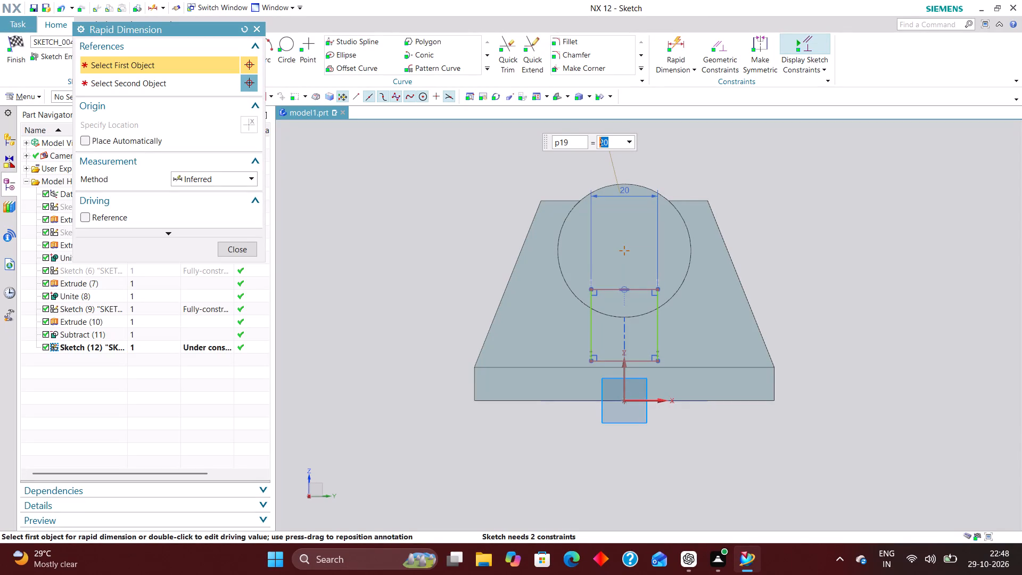
Dimension the rectangle's top edge 45 mm above the horizontal sketch axis.
{"action": "left_click", "coordinate": [679, 45]}
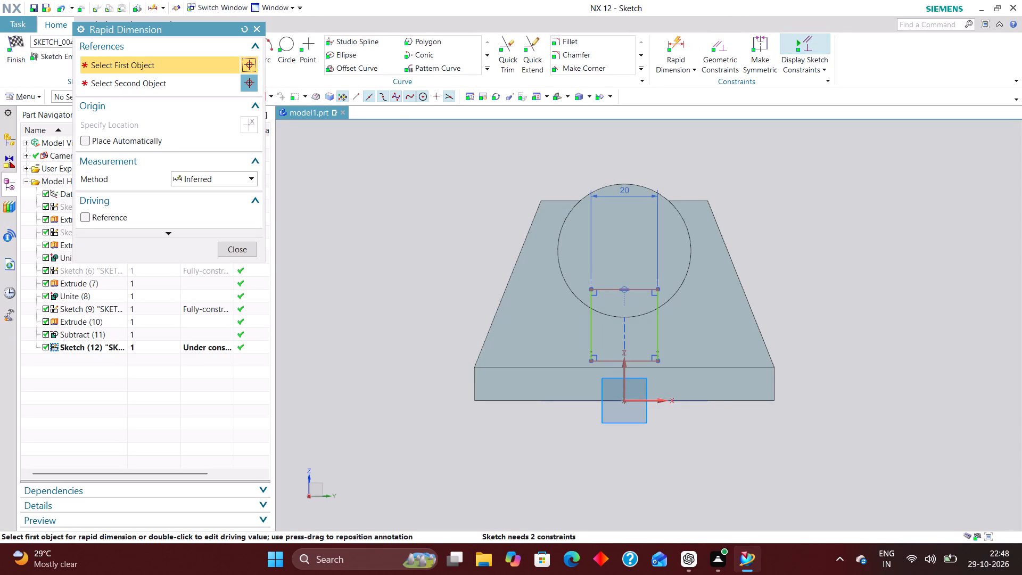
{"action": "left_click", "coordinate": [654, 399]}
{"action": "left_click", "coordinate": [637, 289]}
{"action": "left_click", "coordinate": [846, 335]}
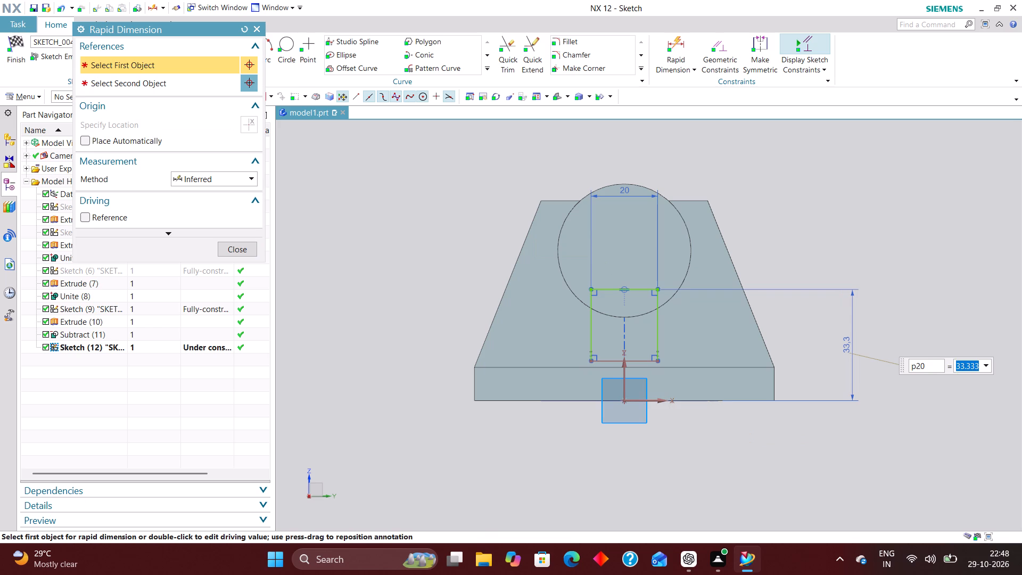
{"action": "type", "text": "45"}
{"action": "key", "text": "Return"}
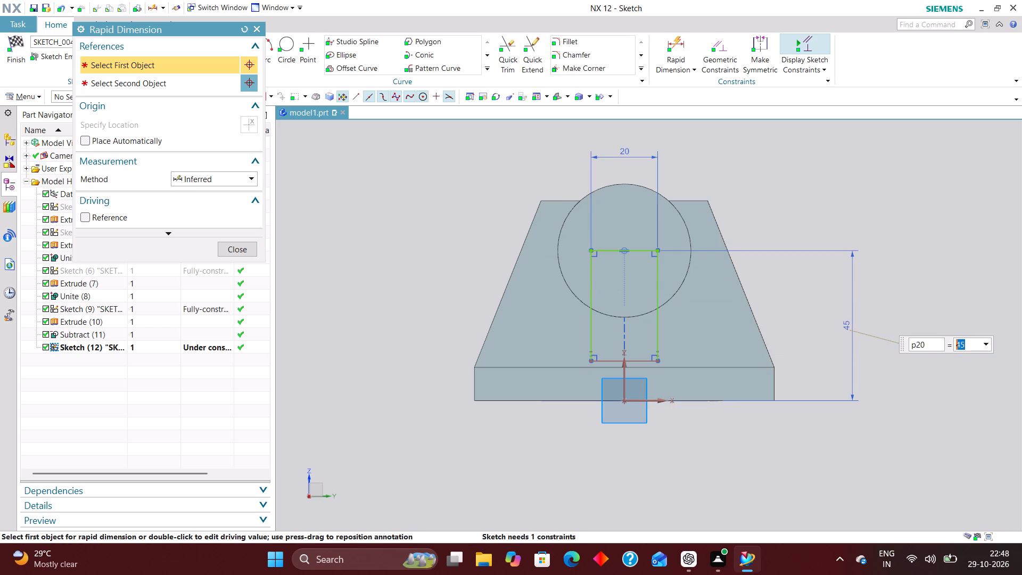
Dimension the rectangle's bottom edge 15 mm above the horizontal sketch axis and finish the sketch.
{"action": "left_click", "coordinate": [656, 403]}
{"action": "left_click", "coordinate": [641, 358]}
{"action": "left_click", "coordinate": [801, 380]}
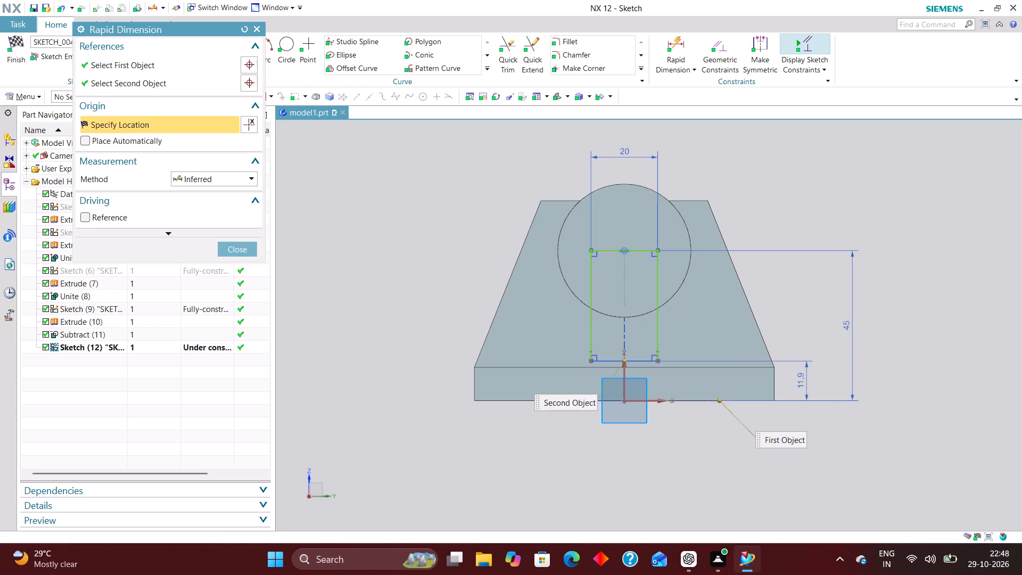
{"action": "type", "text": "15"}
{"action": "key", "text": "Return"}
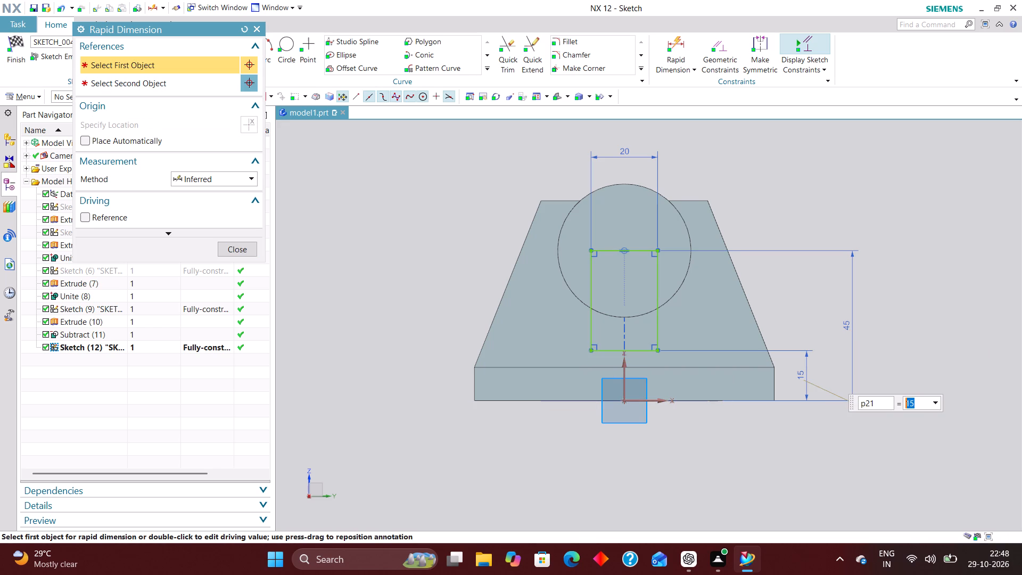
{"action": "left_click", "coordinate": [252, 245]}
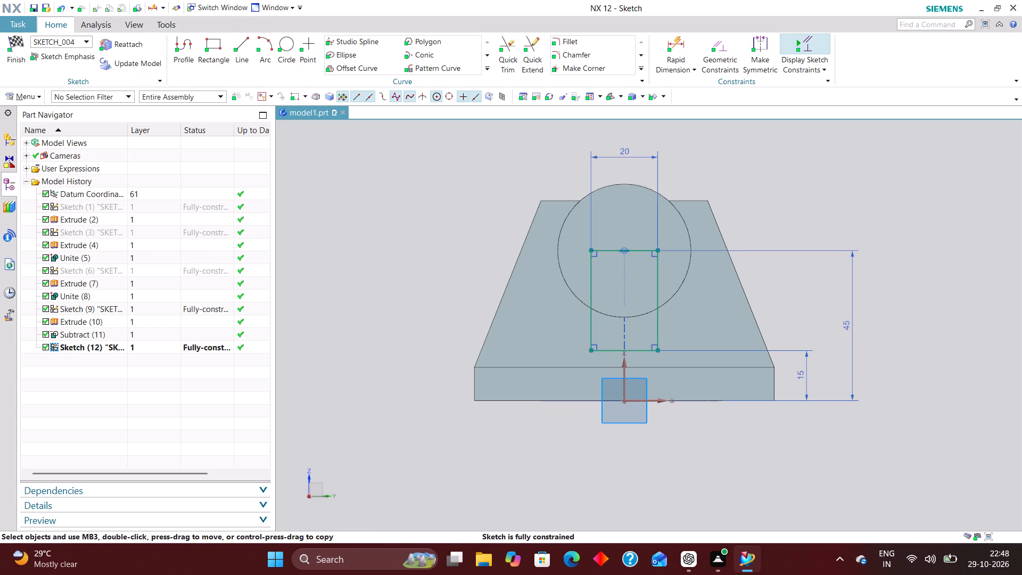
{"action": "left_click", "coordinate": [12, 44]}
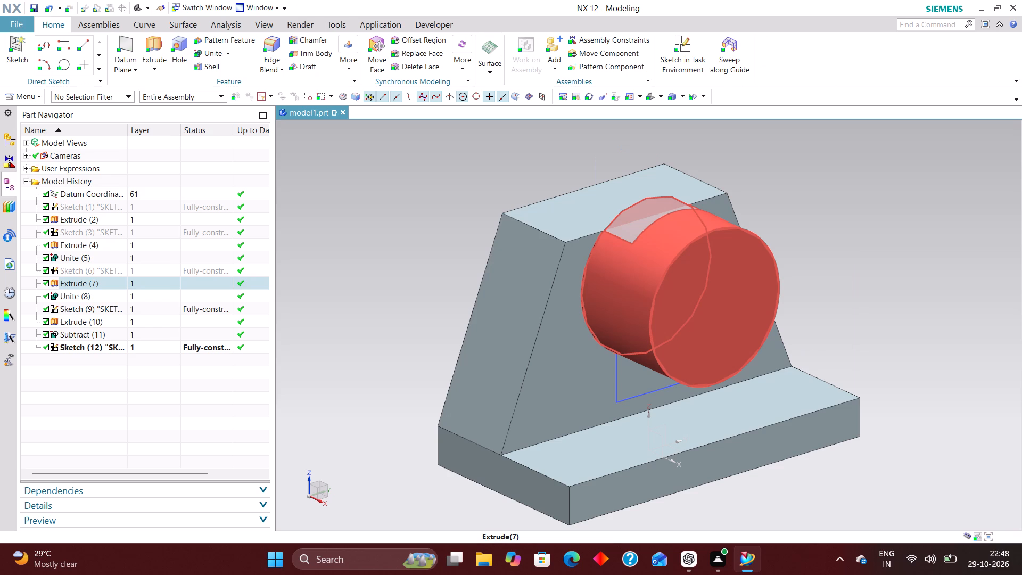
Extrude the 20 mm wide rectangle from a start of 15 mm to an end of 25 mm as a separate body, Boolean None.
{"action": "left_click", "coordinate": [150, 46]}
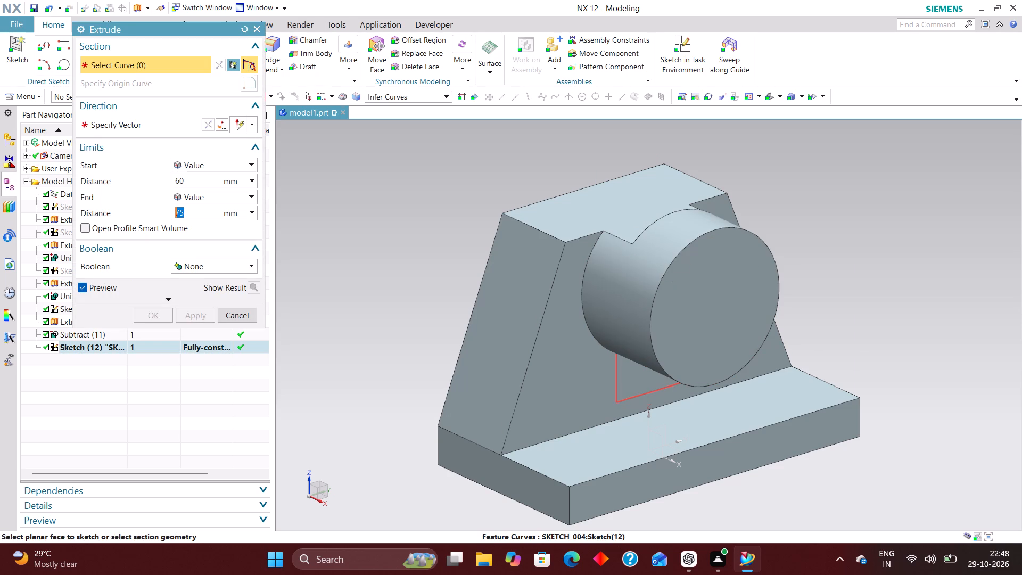
{"action": "left_click", "coordinate": [615, 380]}
{"action": "middle_click_drag", "start_coordinate": [917, 380], "coordinate": [978, 370]}
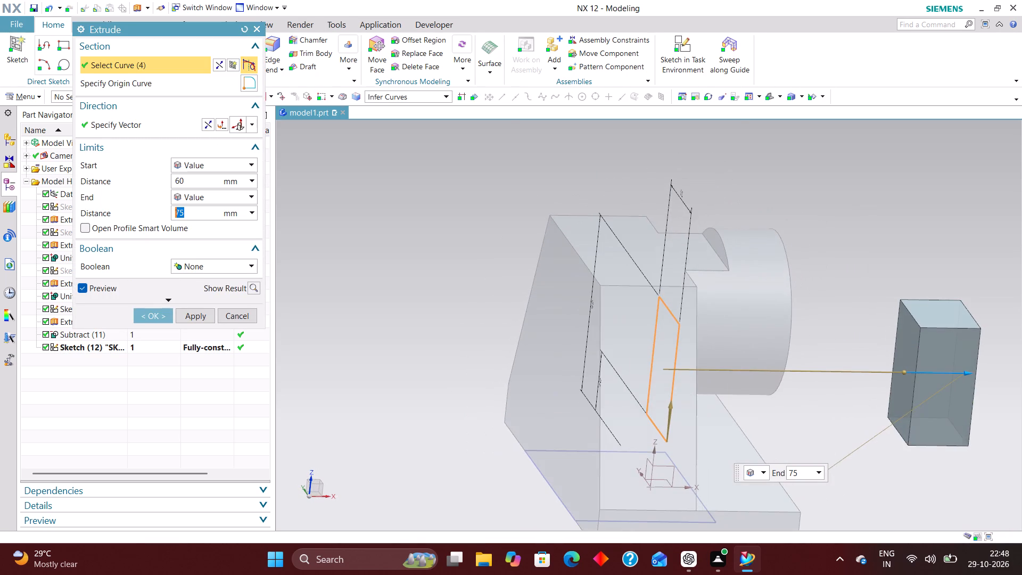
{"action": "right_click_drag", "start_coordinate": [883, 237], "coordinate": [708, 275]}
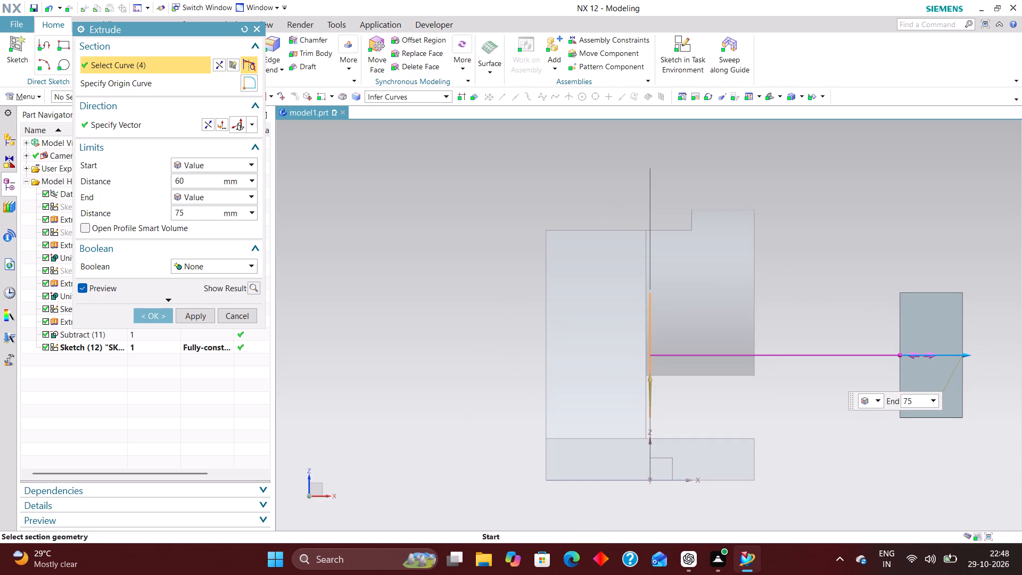
{"action": "left_click_drag", "start_coordinate": [901, 356], "coordinate": [703, 360]}
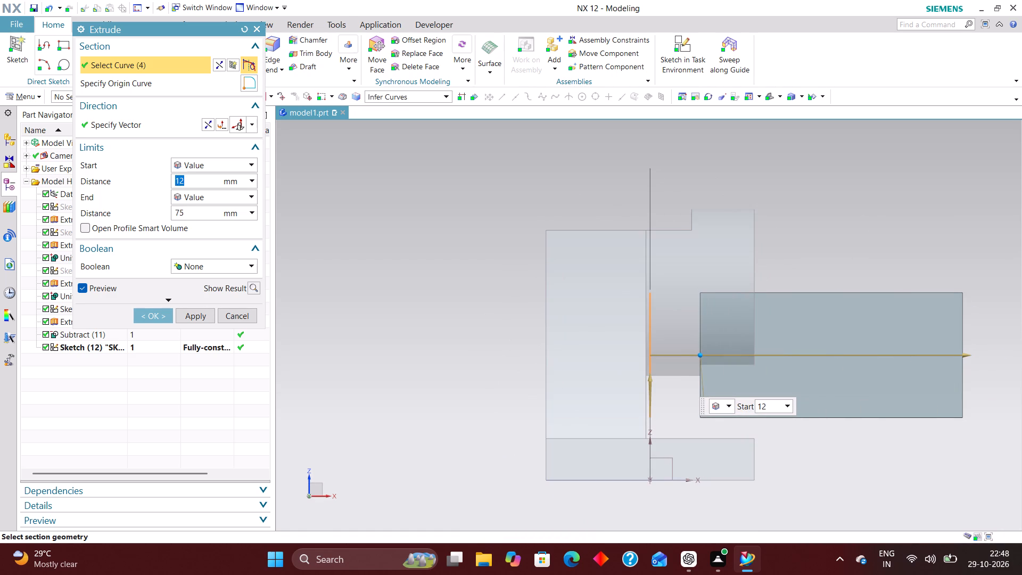
{"action": "left_click_drag", "start_coordinate": [967, 355], "coordinate": [760, 352]}
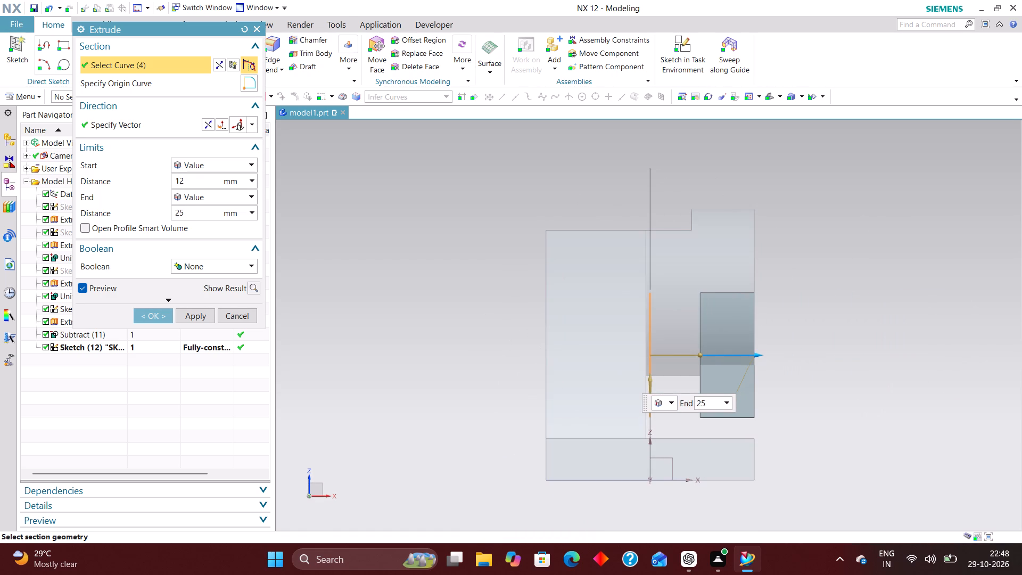
{"action": "left_click_drag", "start_coordinate": [760, 352], "coordinate": [760, 352]}
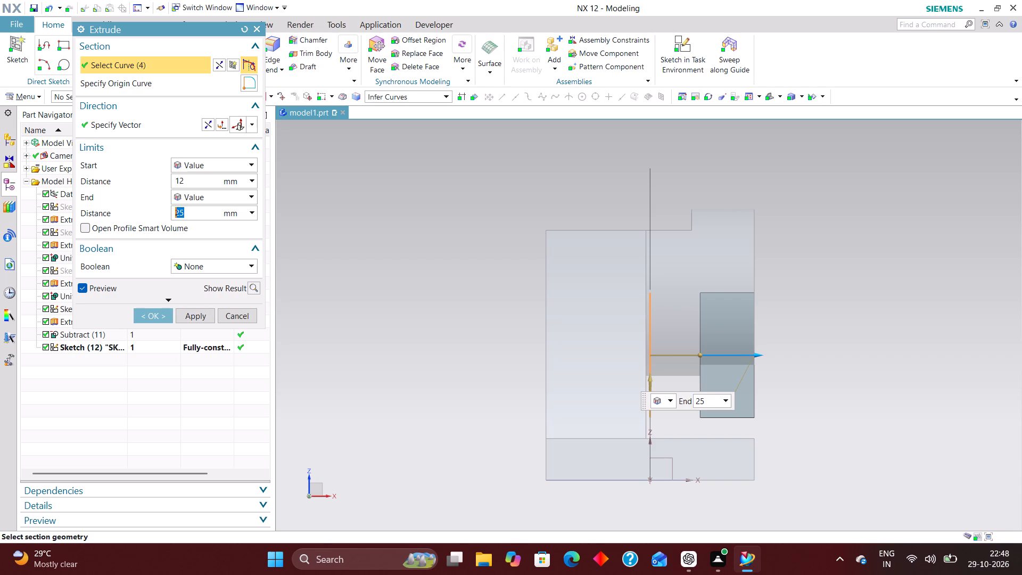
{"action": "scroll", "coordinate": [687, 363], "scroll_direction": "up", "scroll_amount": 3}
{"action": "left_click_drag", "start_coordinate": [708, 347], "coordinate": [729, 344]}
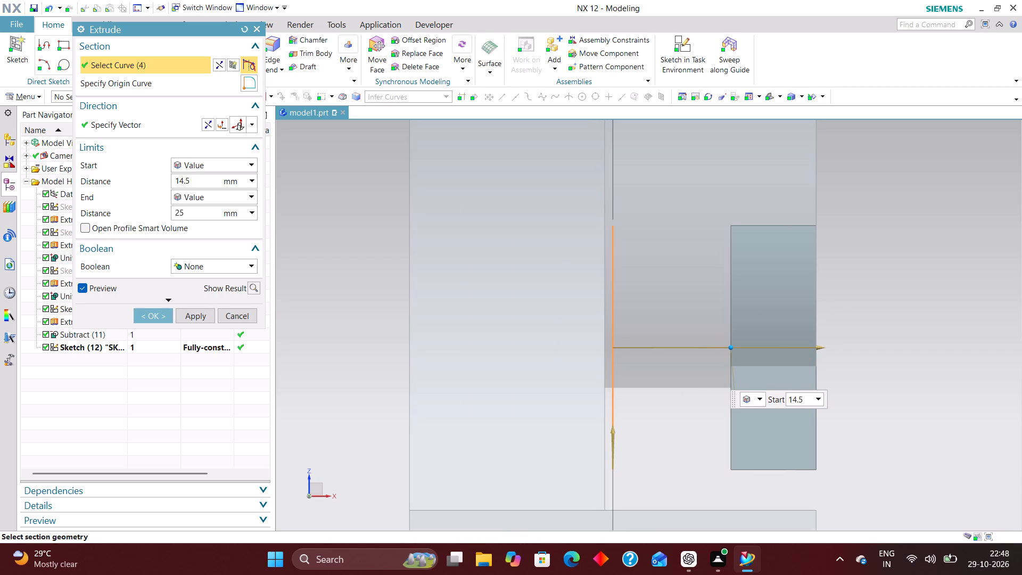
{"action": "left_click_drag", "start_coordinate": [729, 344], "coordinate": [721, 344]}
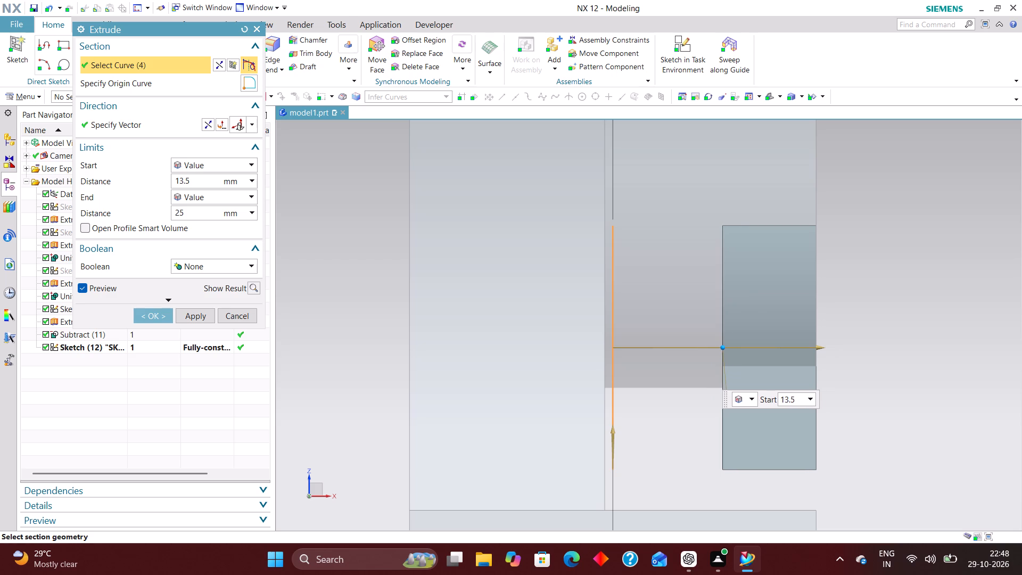
{"action": "left_click_drag", "start_coordinate": [721, 344], "coordinate": [733, 344]}
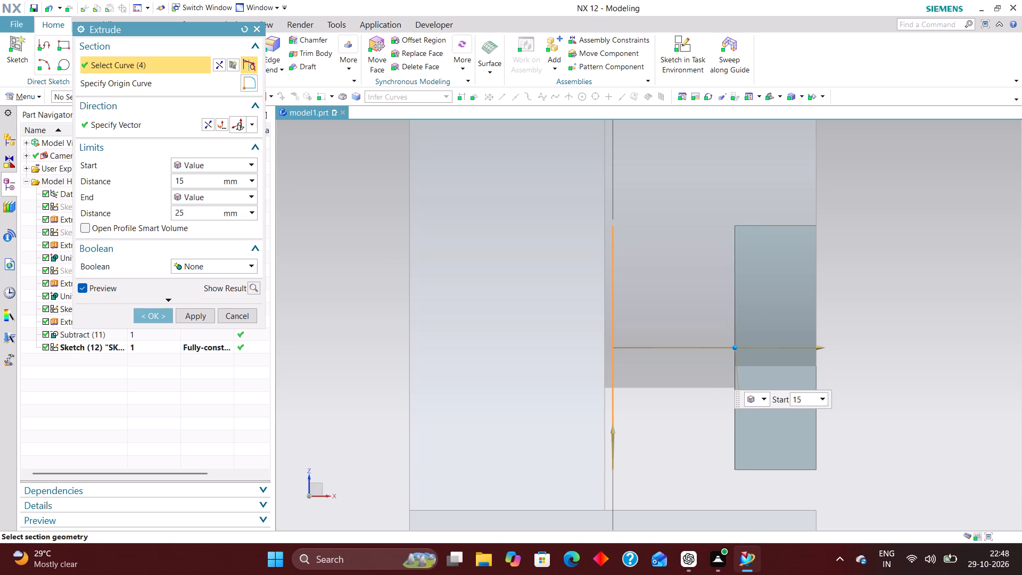
{"action": "left_click_drag", "start_coordinate": [733, 344], "coordinate": [733, 344]}
{"action": "scroll", "coordinate": [839, 373], "scroll_direction": "down", "scroll_amount": 3}
{"action": "middle_click_drag", "start_coordinate": [877, 391], "coordinate": [854, 402]}
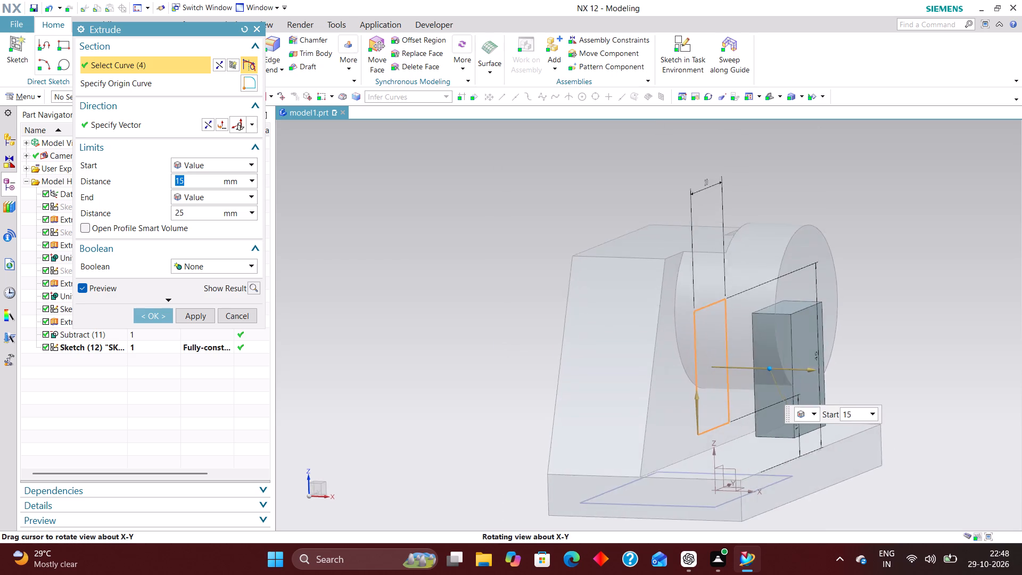
{"action": "middle_click_drag", "start_coordinate": [854, 402], "coordinate": [847, 404]}
{"action": "middle_click_drag", "start_coordinate": [847, 404], "coordinate": [836, 402]}
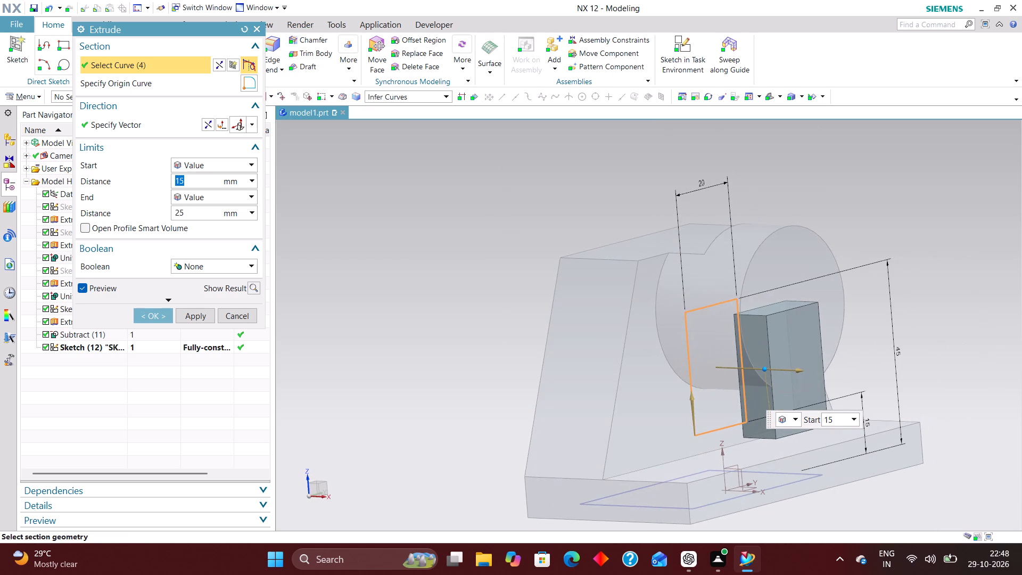
{"action": "left_click", "coordinate": [153, 312]}
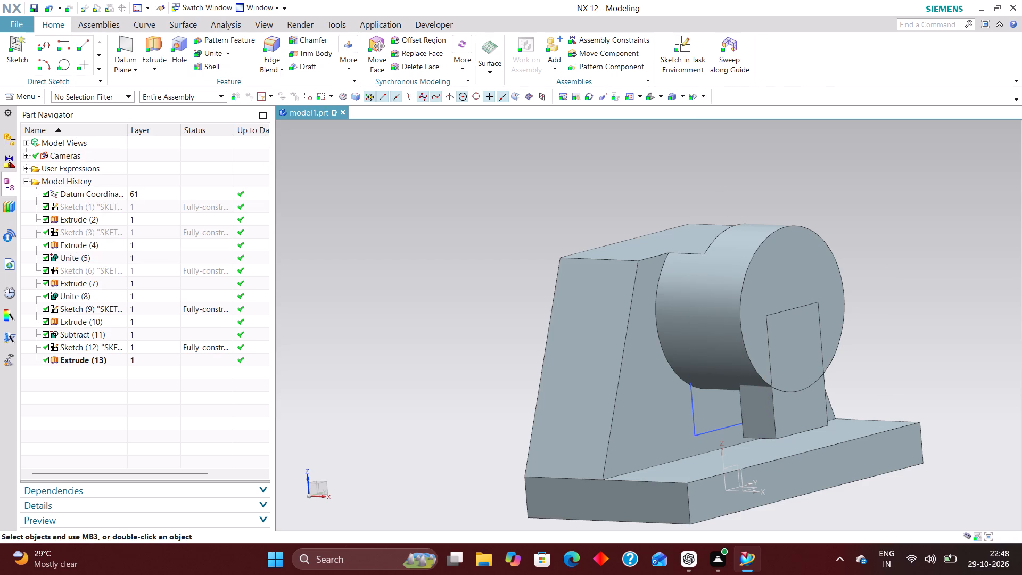
Subtract the new extruded block from the pedestal body to cut a slot in the boss's front face.
{"action": "left_click", "coordinate": [229, 55]}
{"action": "left_click", "coordinate": [222, 80]}
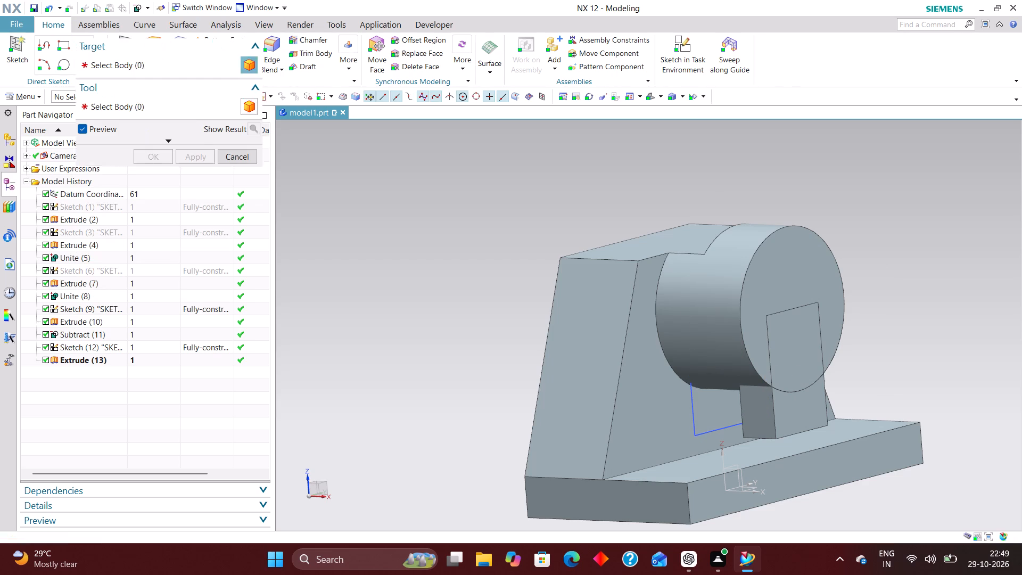
{"action": "left_click", "coordinate": [603, 298]}
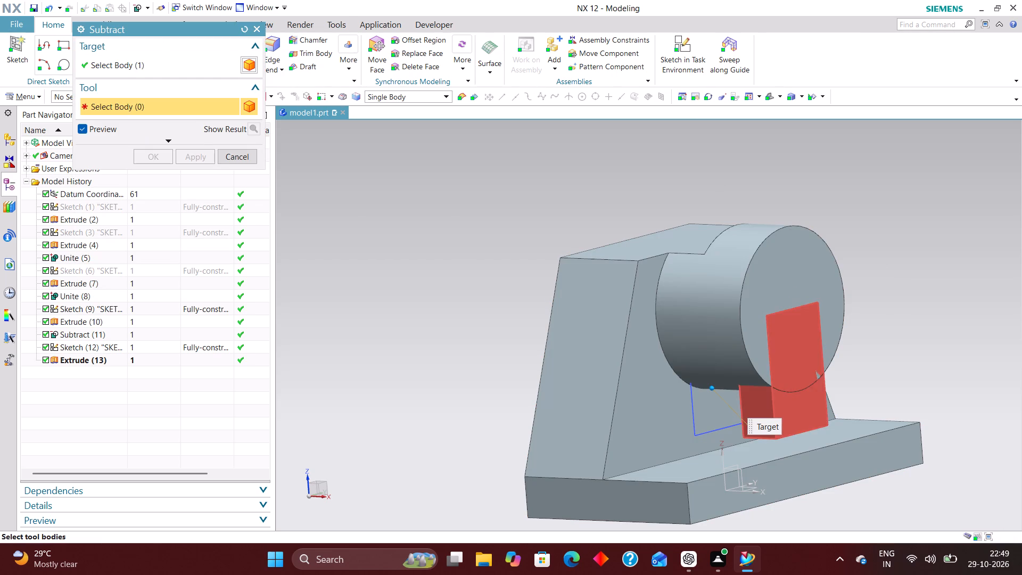
{"action": "left_click", "coordinate": [814, 411]}
{"action": "middle_click_drag", "start_coordinate": [889, 327], "coordinate": [864, 355]}
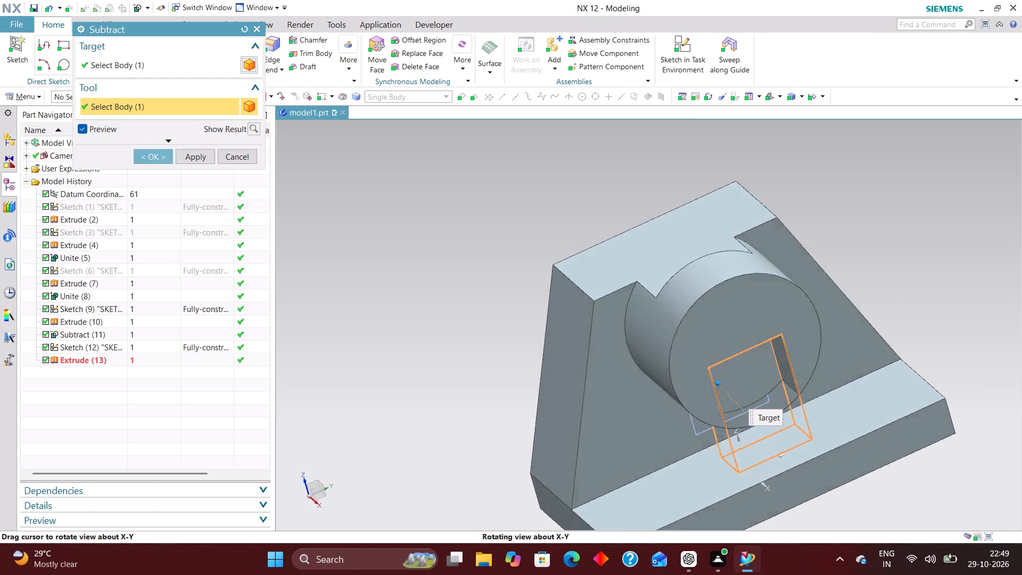
{"action": "middle_click_drag", "start_coordinate": [864, 355], "coordinate": [867, 311]}
{"action": "left_click", "coordinate": [159, 155]}
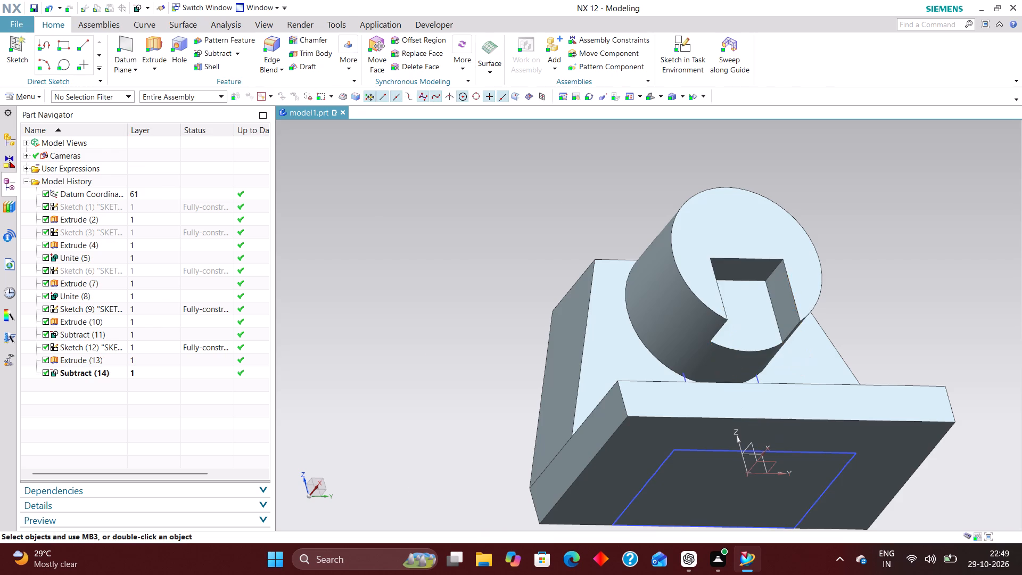
Hide the slot's rectangle sketch below the boss and the rectangle sketch on the base plate's underside.
{"action": "middle_click_drag", "start_coordinate": [893, 273], "coordinate": [883, 293]}
{"action": "middle_click_drag", "start_coordinate": [878, 309], "coordinate": [872, 322]}
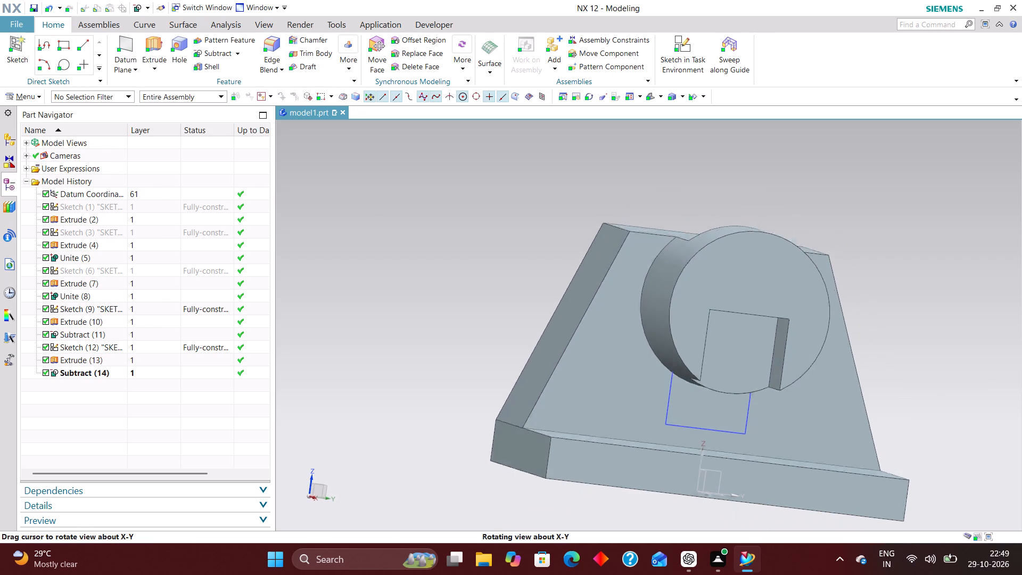
{"action": "middle_click_drag", "start_coordinate": [872, 322], "coordinate": [871, 324]}
{"action": "right_click_drag", "start_coordinate": [751, 400], "coordinate": [752, 416]}
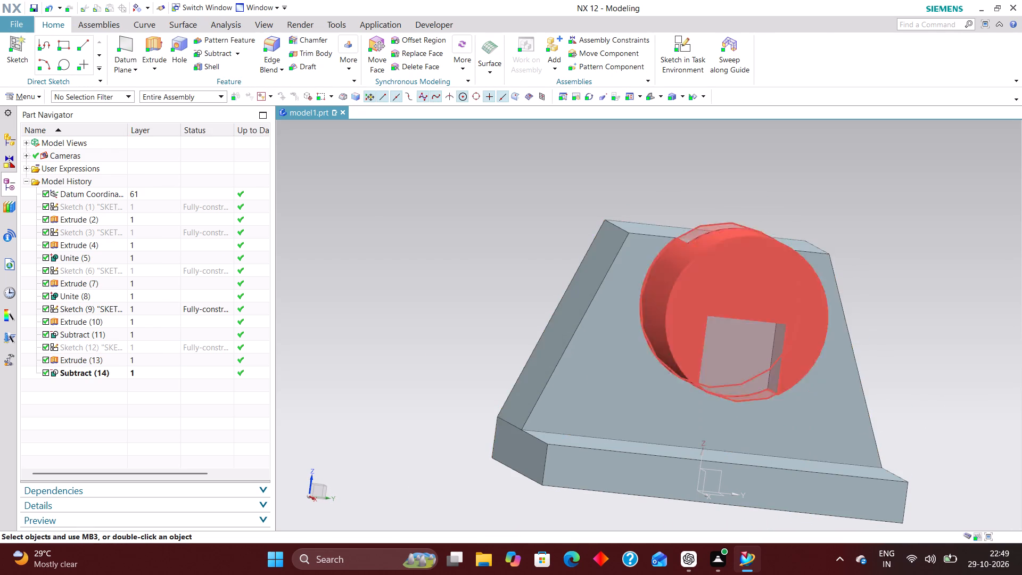
{"action": "scroll", "coordinate": [778, 333], "scroll_direction": "down", "scroll_amount": 2}
{"action": "middle_click_drag", "start_coordinate": [792, 446], "coordinate": [795, 413]}
{"action": "right_click_drag", "start_coordinate": [790, 426], "coordinate": [790, 468]}
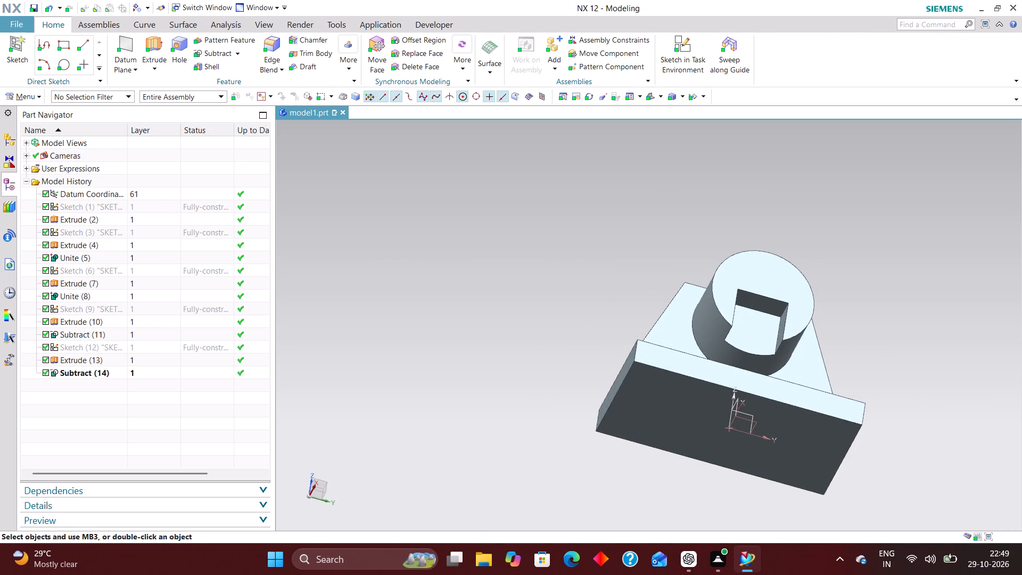
Create a new task-environment sketch on the vertical XZ plane of the datum coordinate system.
{"action": "left_click", "coordinate": [650, 96]}
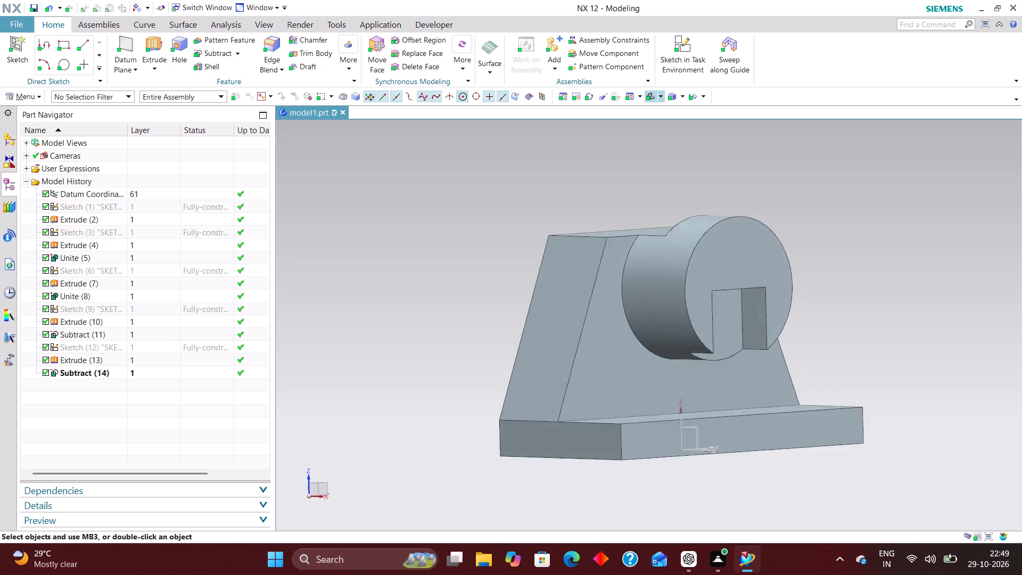
{"action": "scroll", "coordinate": [852, 390], "scroll_direction": "down", "scroll_amount": 1}
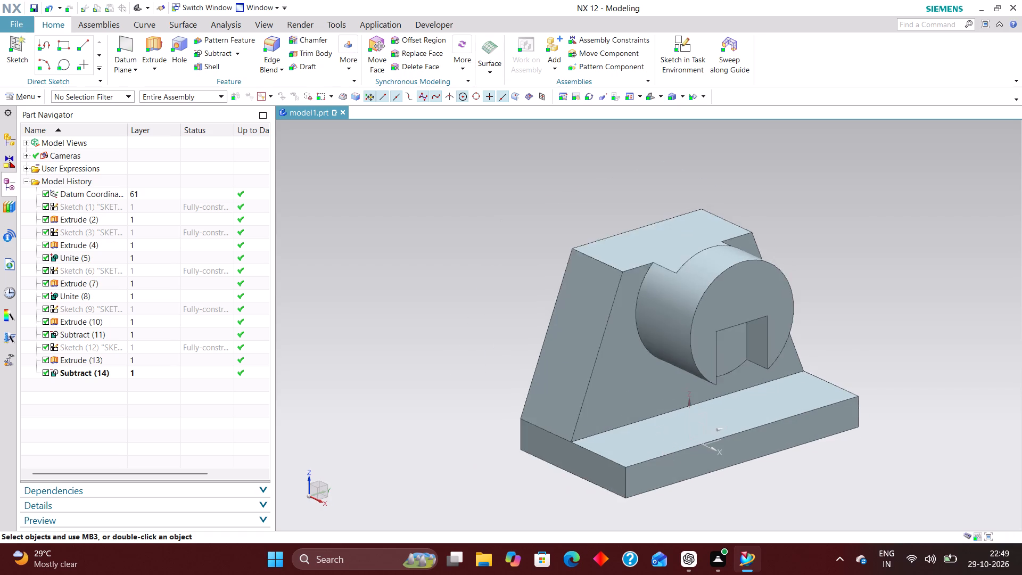
{"action": "scroll", "coordinate": [847, 395], "scroll_direction": "down", "scroll_amount": 1}
{"action": "scroll", "coordinate": [856, 450], "scroll_direction": "up", "scroll_amount": 1}
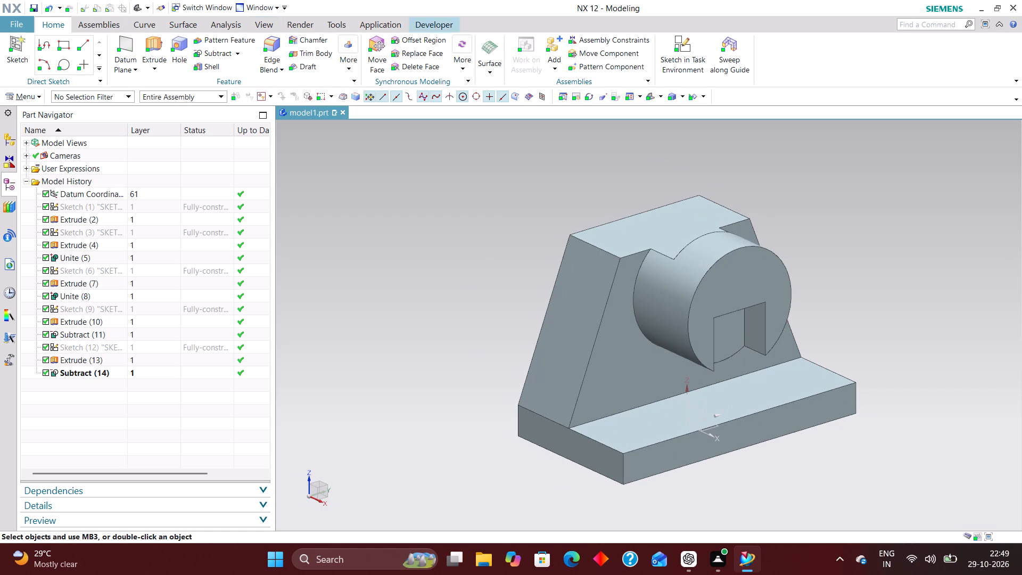
{"action": "left_click", "coordinate": [685, 45]}
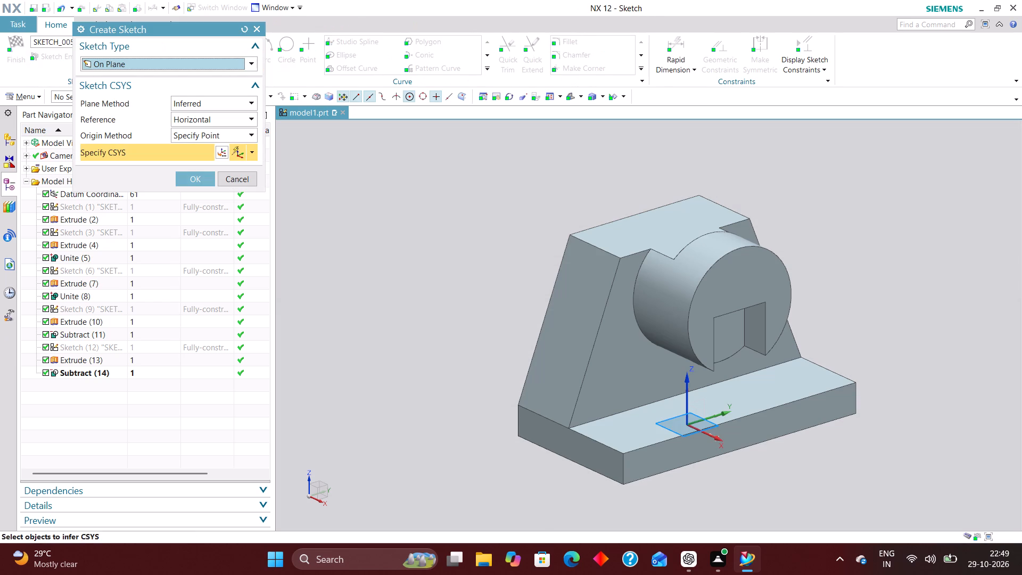
{"action": "left_click", "coordinate": [700, 414]}
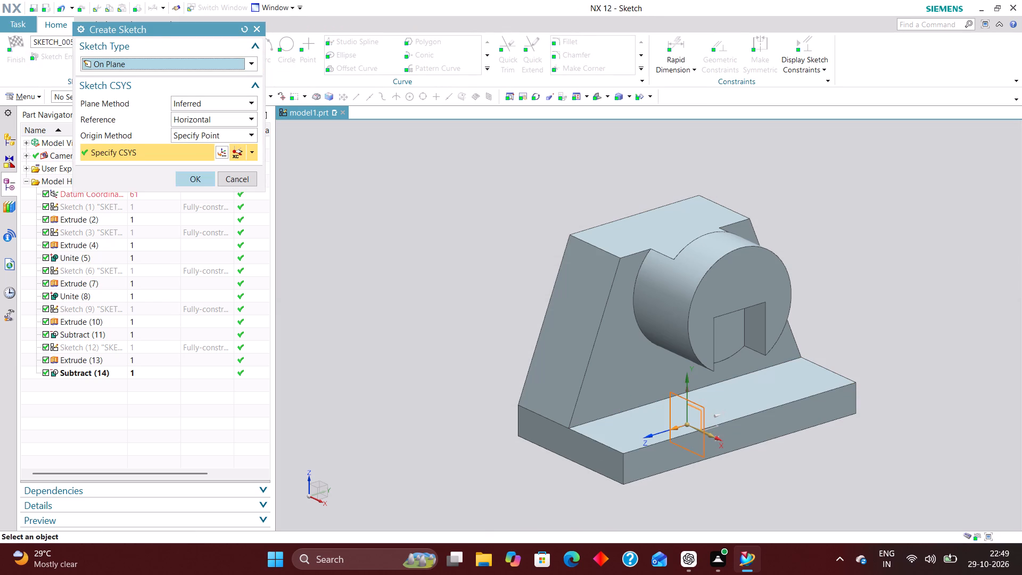
{"action": "left_click", "coordinate": [196, 179]}
Draw an upright rectangle inside the side outline of the trapezoid upright, clear of its edges and above the base plate.
{"action": "scroll", "coordinate": [541, 434], "scroll_direction": "down", "scroll_amount": 3}
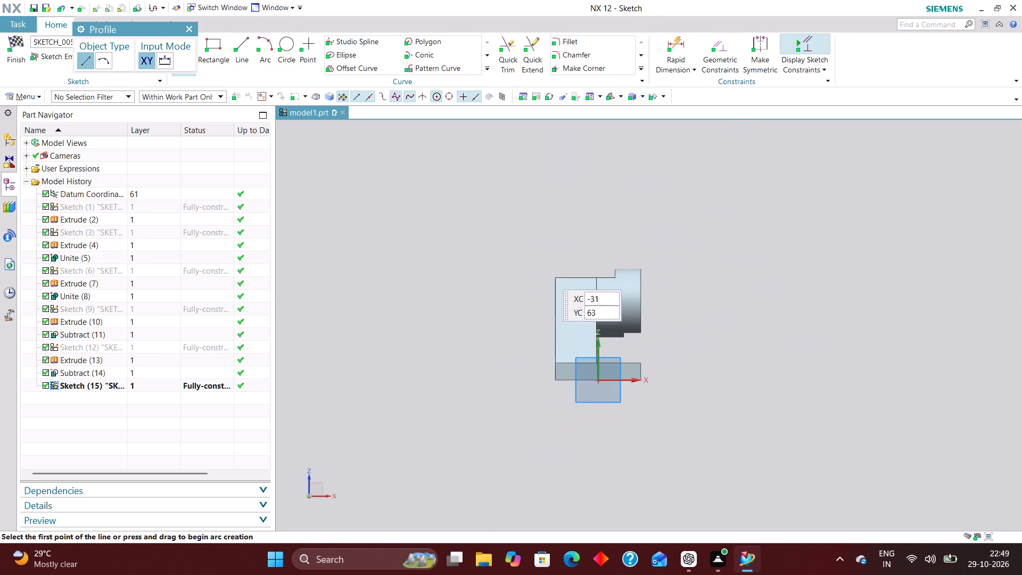
{"action": "scroll", "coordinate": [548, 311], "scroll_direction": "up", "scroll_amount": 4}
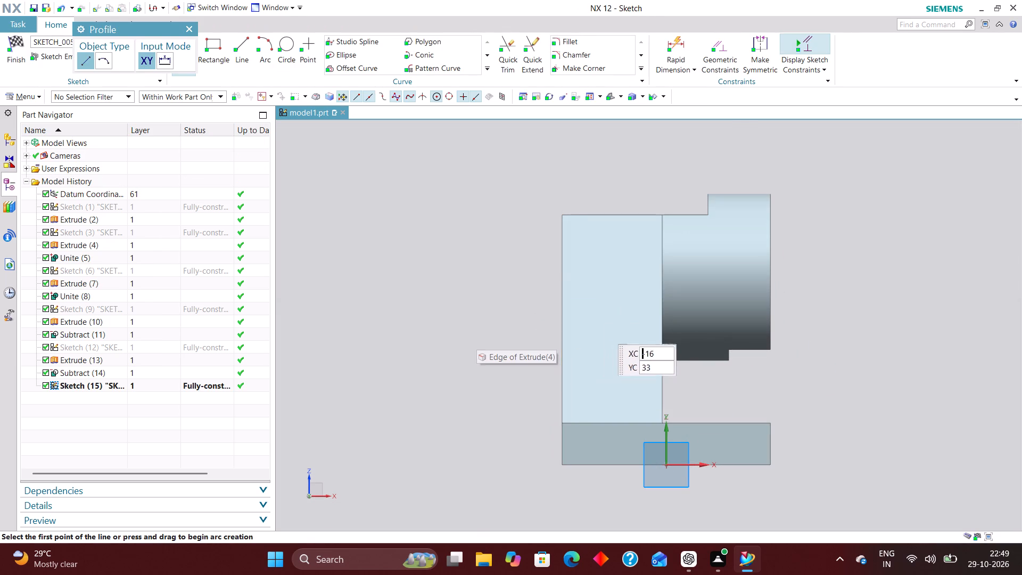
{"action": "left_click", "coordinate": [212, 43]}
{"action": "left_click", "coordinate": [586, 264]}
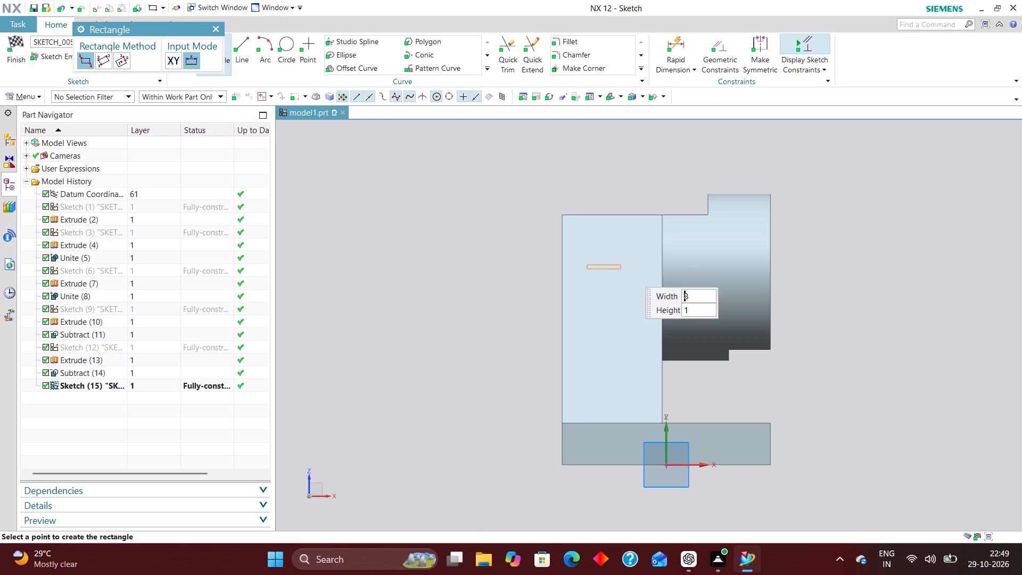
{"action": "left_click", "coordinate": [633, 370]}
Dimension the rectangle's lower edge from the horizontal sketch axis, trying 15 first and settling on 10+15.
{"action": "left_click", "coordinate": [679, 43]}
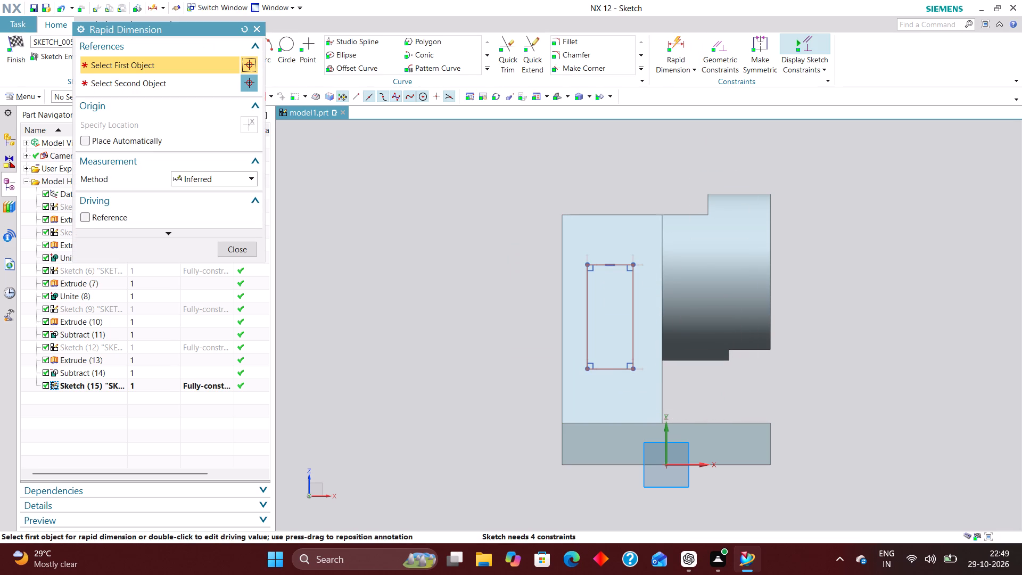
{"action": "left_click", "coordinate": [689, 464]}
{"action": "left_click", "coordinate": [614, 368]}
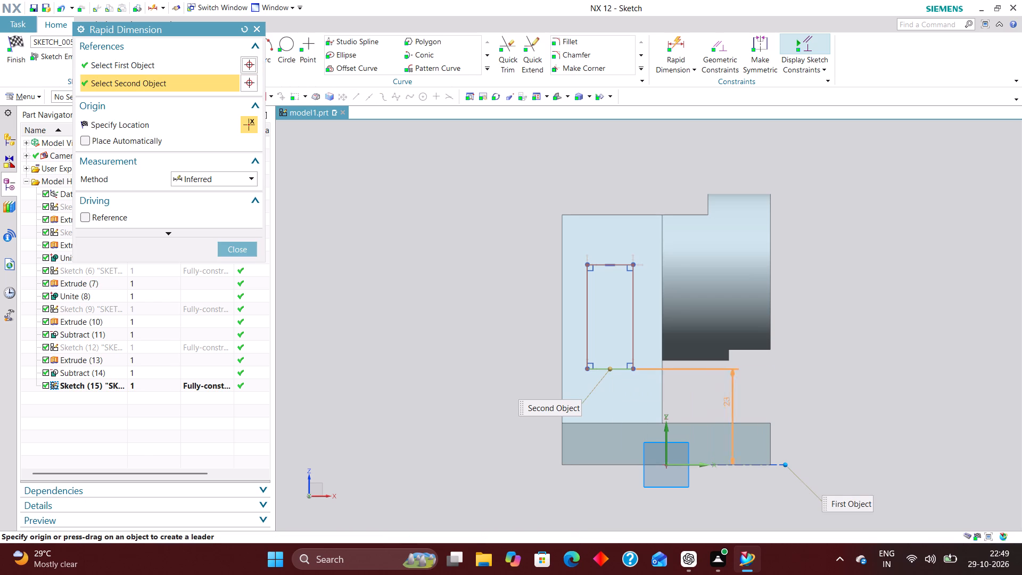
{"action": "left_click", "coordinate": [826, 417]}
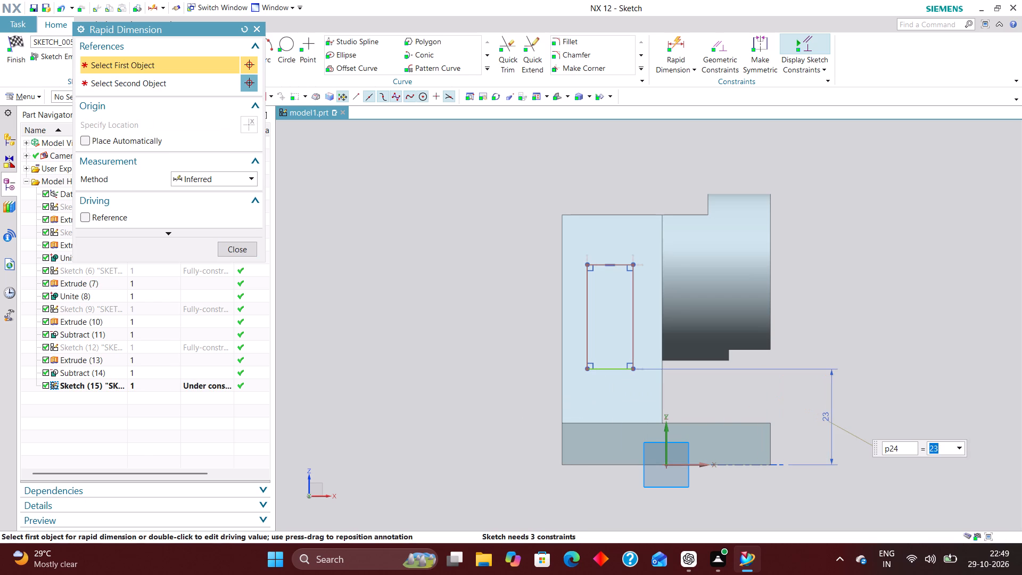
{"action": "type", "text": "15"}
{"action": "key", "text": "Return"}
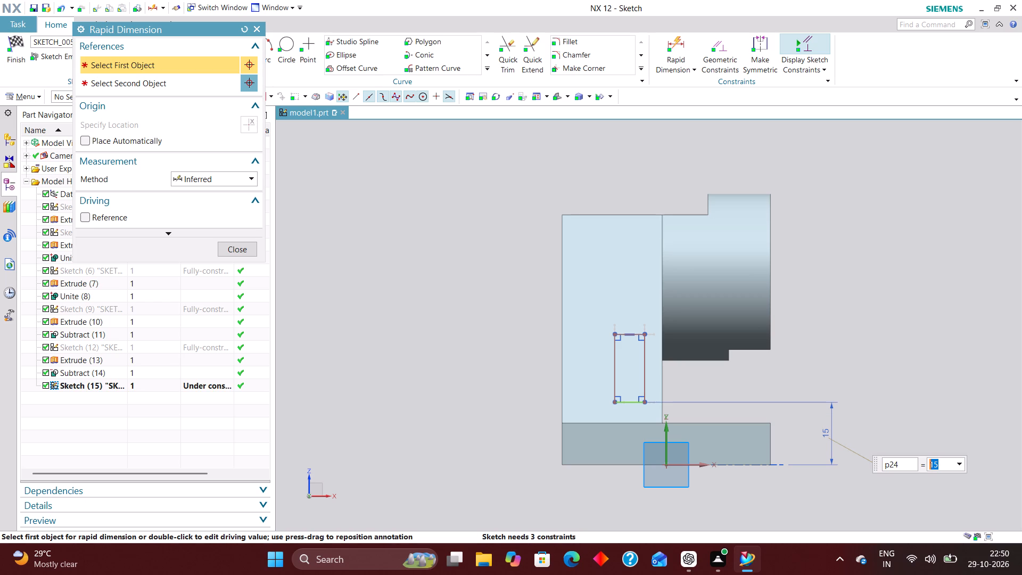
{"action": "type", "text": "10+15"}
{"action": "key", "text": "Return"}
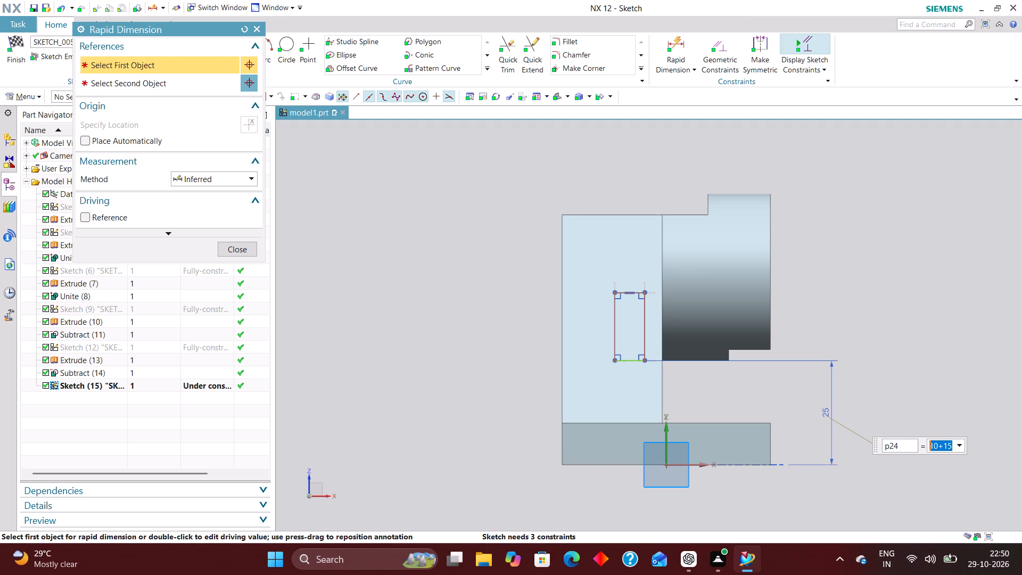
Dimension the rectangle in the upright with a height of 20 and a width of 12.
{"action": "scroll", "coordinate": [617, 346], "scroll_direction": "up", "scroll_amount": 2}
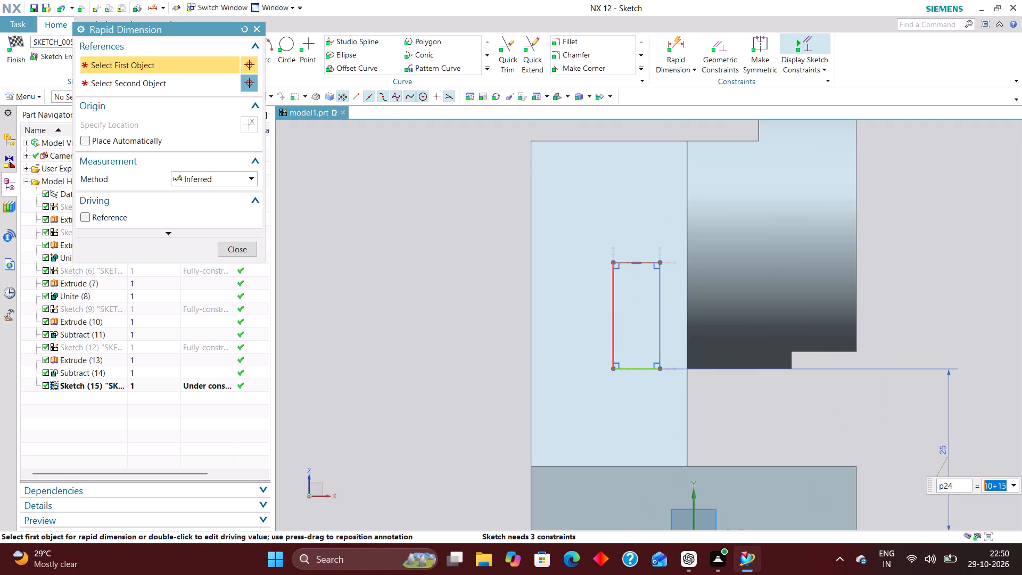
{"action": "left_click", "coordinate": [613, 343]}
{"action": "left_click", "coordinate": [499, 315]}
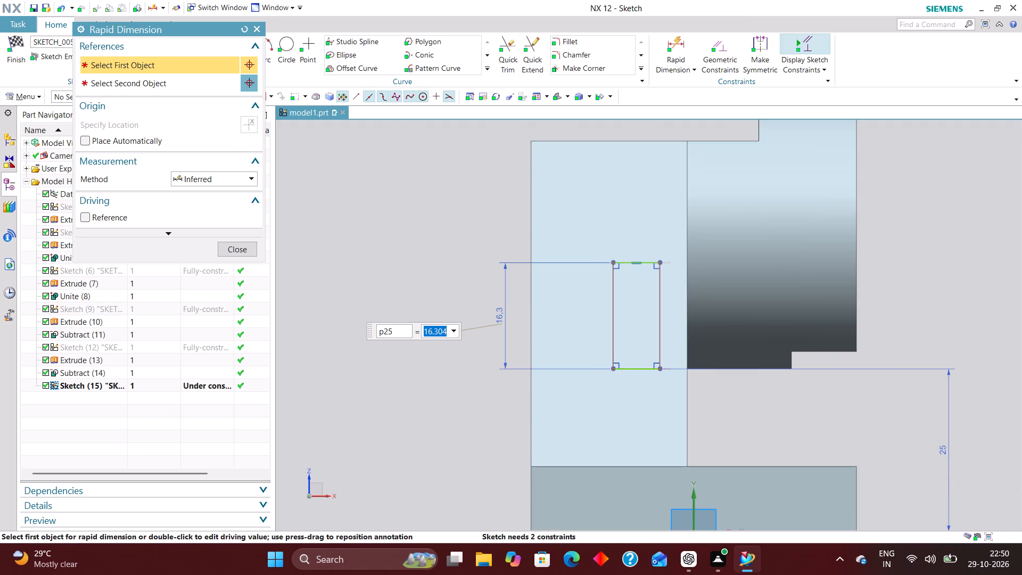
{"action": "type", "text": "20"}
{"action": "key", "text": "Return"}
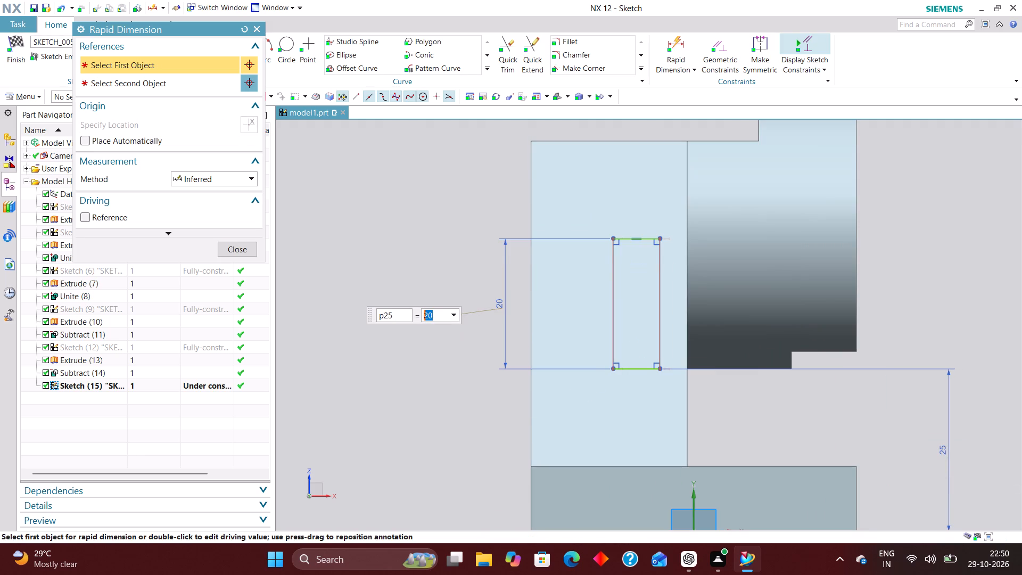
{"action": "left_click", "coordinate": [651, 367]}
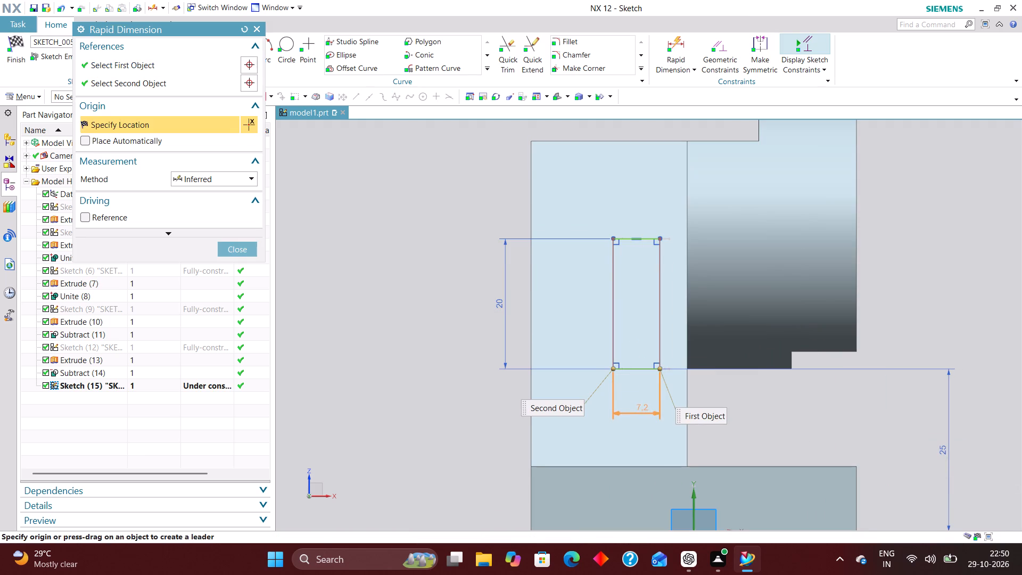
{"action": "left_click", "coordinate": [640, 408]}
{"action": "type", "text": "12"}
{"action": "key", "text": "Return"}
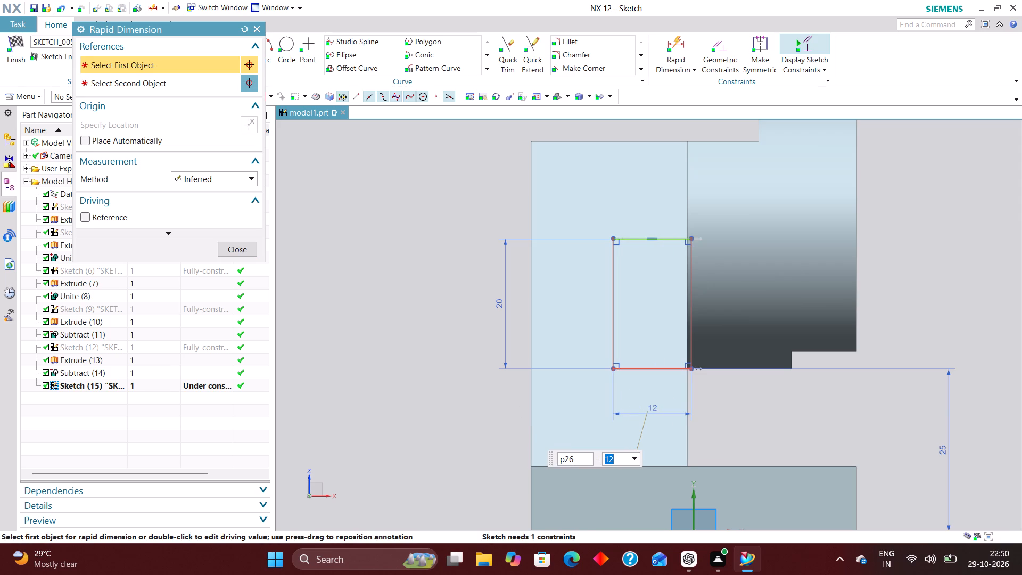
{"action": "scroll", "coordinate": [583, 330], "scroll_direction": "down", "scroll_amount": 1}
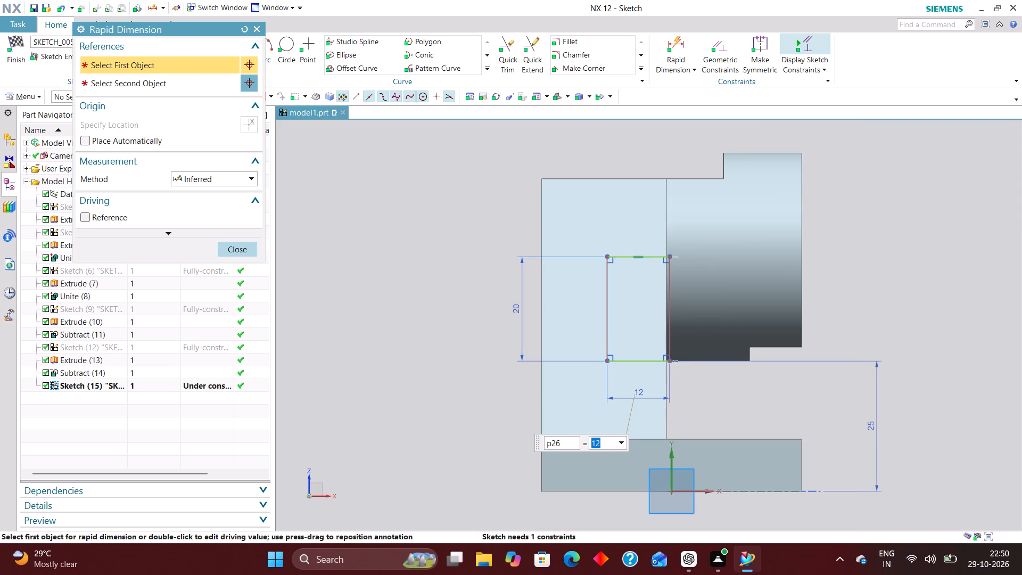
{"action": "left_click", "coordinate": [227, 250]}
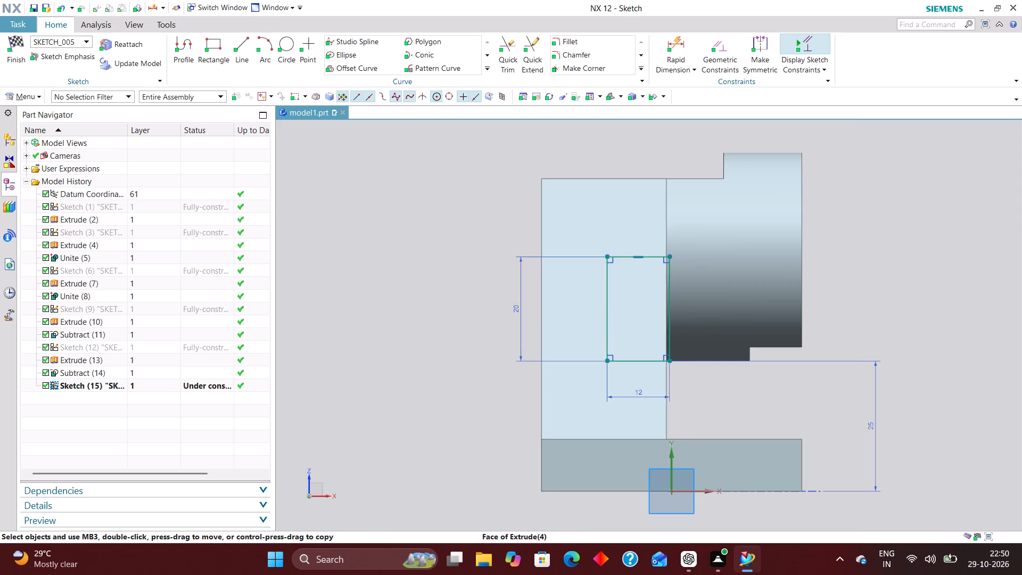
Move the 12 by 20 rectangle away from the boss so it lies fully inside the upright's side outline.
{"action": "left_click_drag", "start_coordinate": [608, 332], "coordinate": [593, 329]}
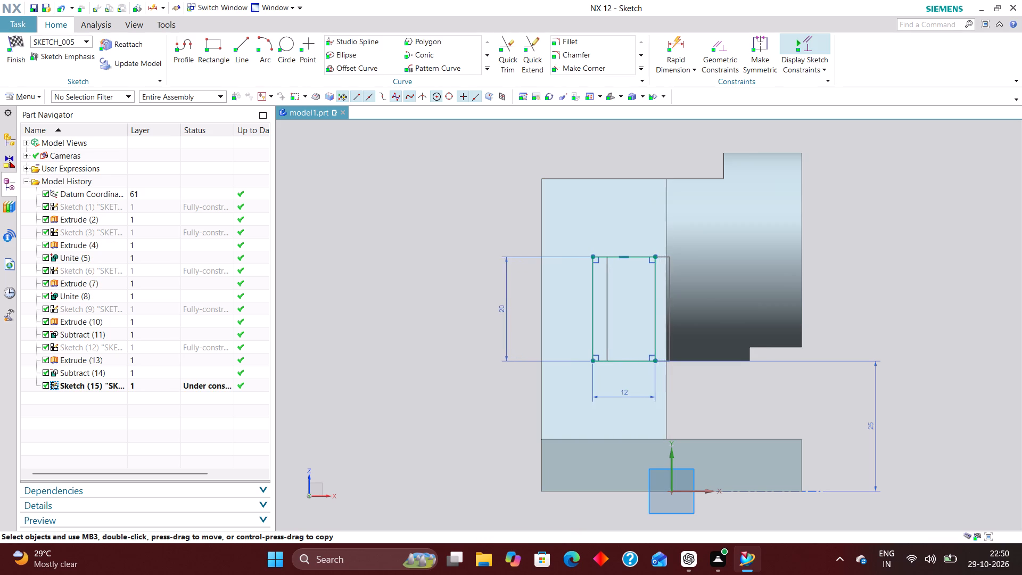
{"action": "left_click_drag", "start_coordinate": [593, 329], "coordinate": [564, 326]}
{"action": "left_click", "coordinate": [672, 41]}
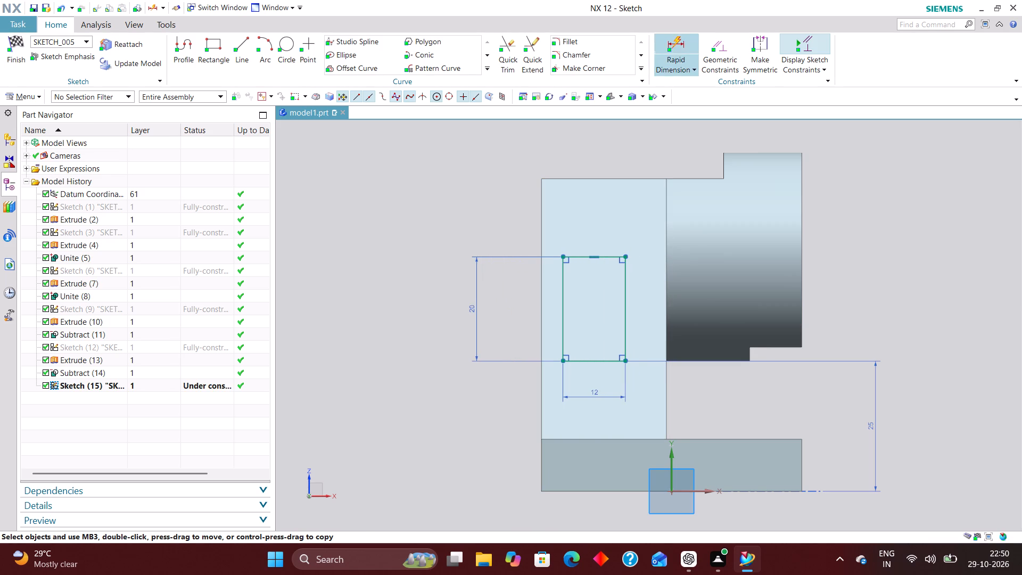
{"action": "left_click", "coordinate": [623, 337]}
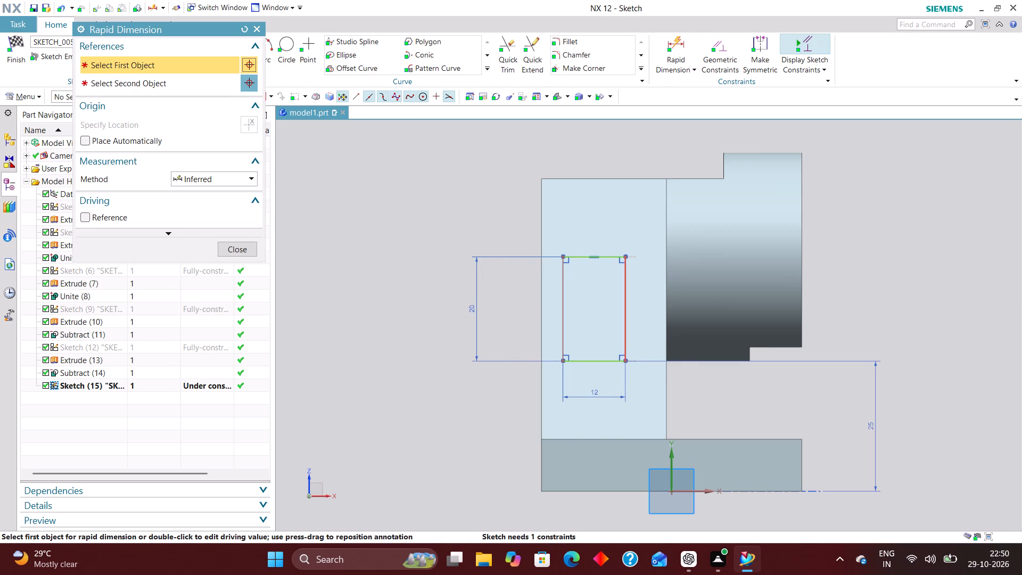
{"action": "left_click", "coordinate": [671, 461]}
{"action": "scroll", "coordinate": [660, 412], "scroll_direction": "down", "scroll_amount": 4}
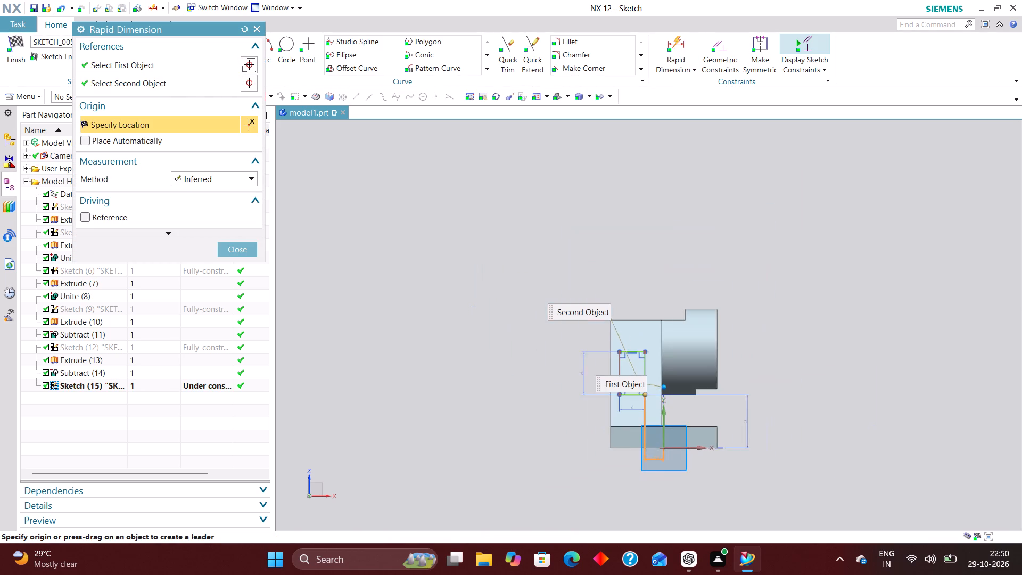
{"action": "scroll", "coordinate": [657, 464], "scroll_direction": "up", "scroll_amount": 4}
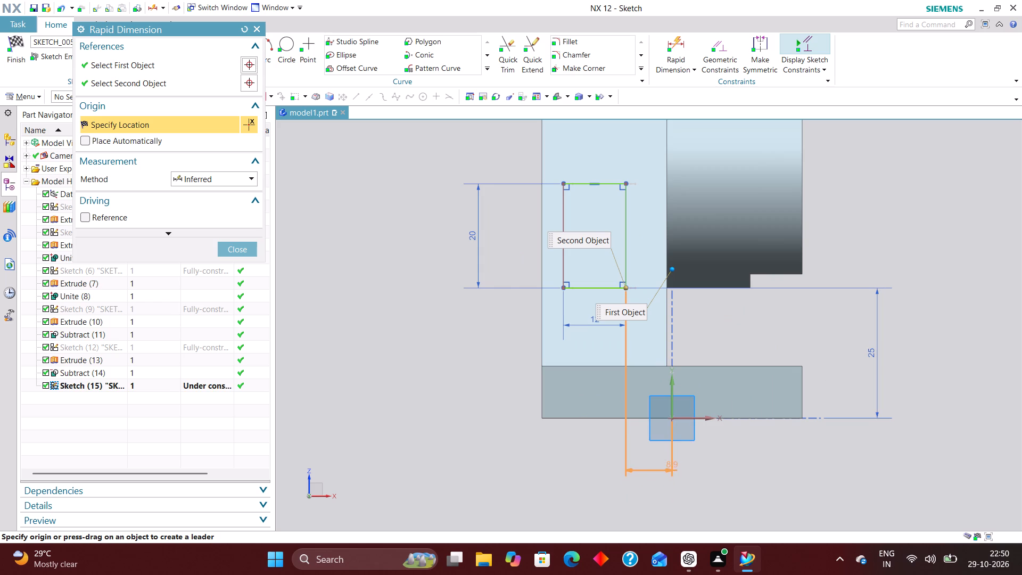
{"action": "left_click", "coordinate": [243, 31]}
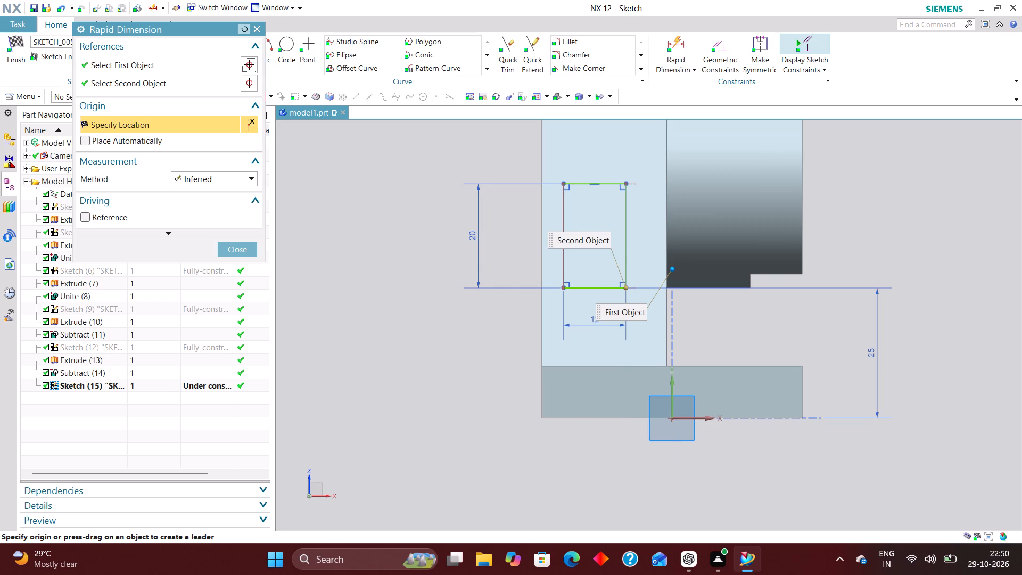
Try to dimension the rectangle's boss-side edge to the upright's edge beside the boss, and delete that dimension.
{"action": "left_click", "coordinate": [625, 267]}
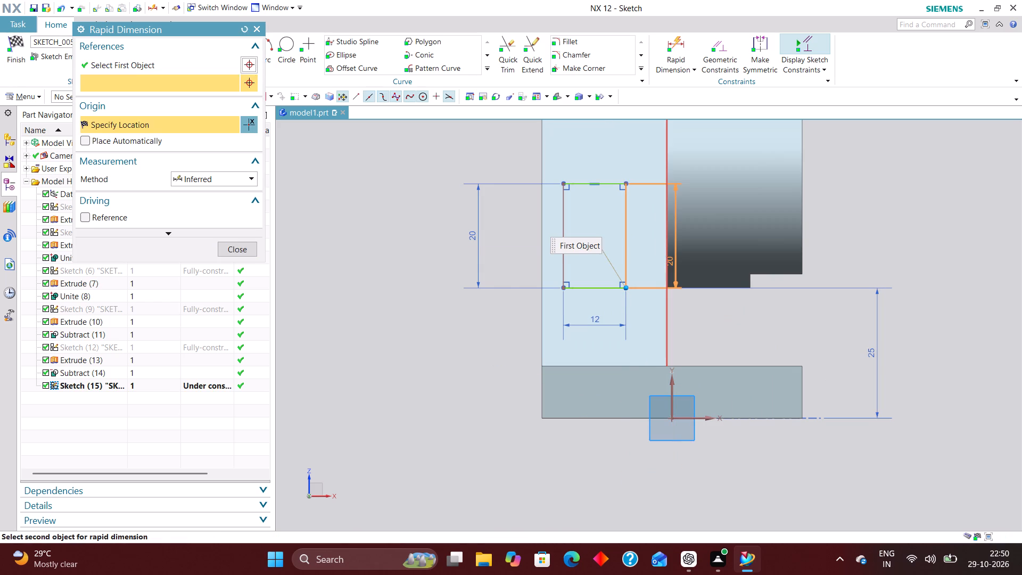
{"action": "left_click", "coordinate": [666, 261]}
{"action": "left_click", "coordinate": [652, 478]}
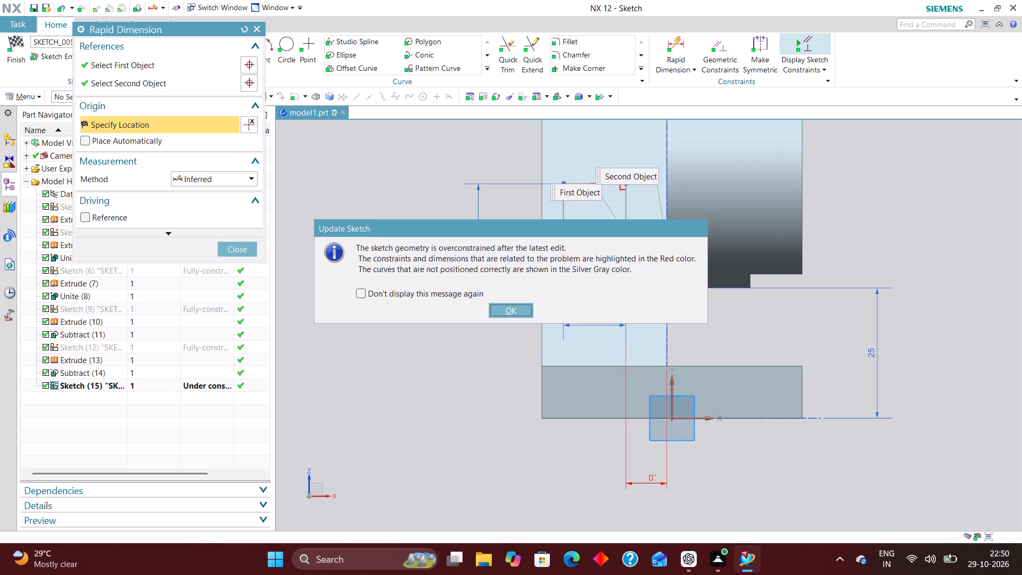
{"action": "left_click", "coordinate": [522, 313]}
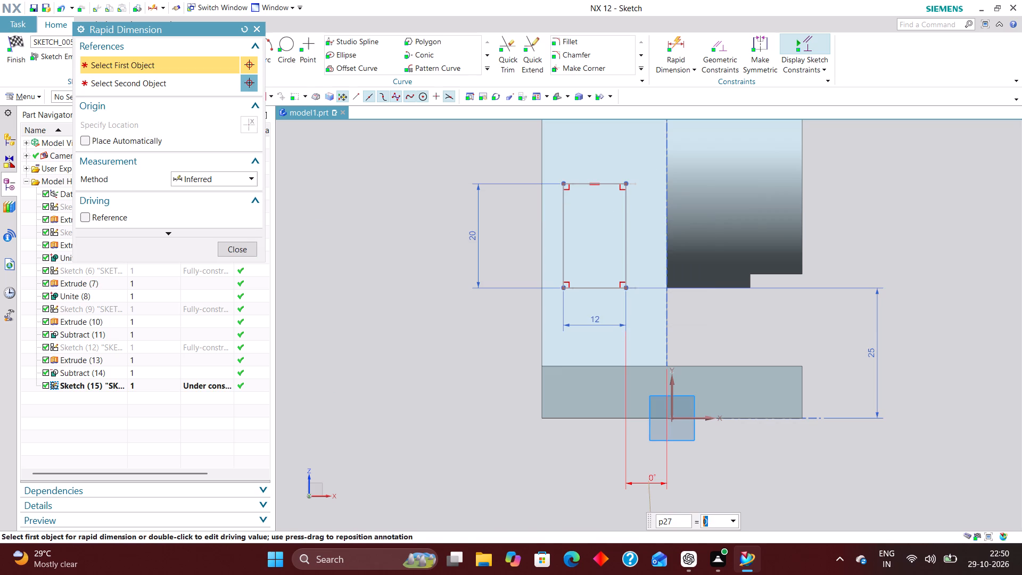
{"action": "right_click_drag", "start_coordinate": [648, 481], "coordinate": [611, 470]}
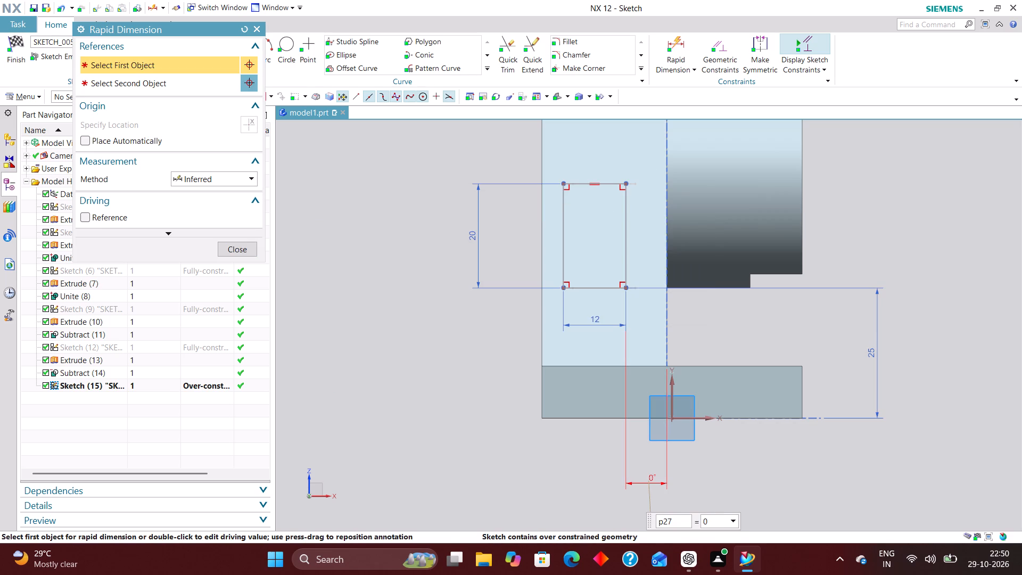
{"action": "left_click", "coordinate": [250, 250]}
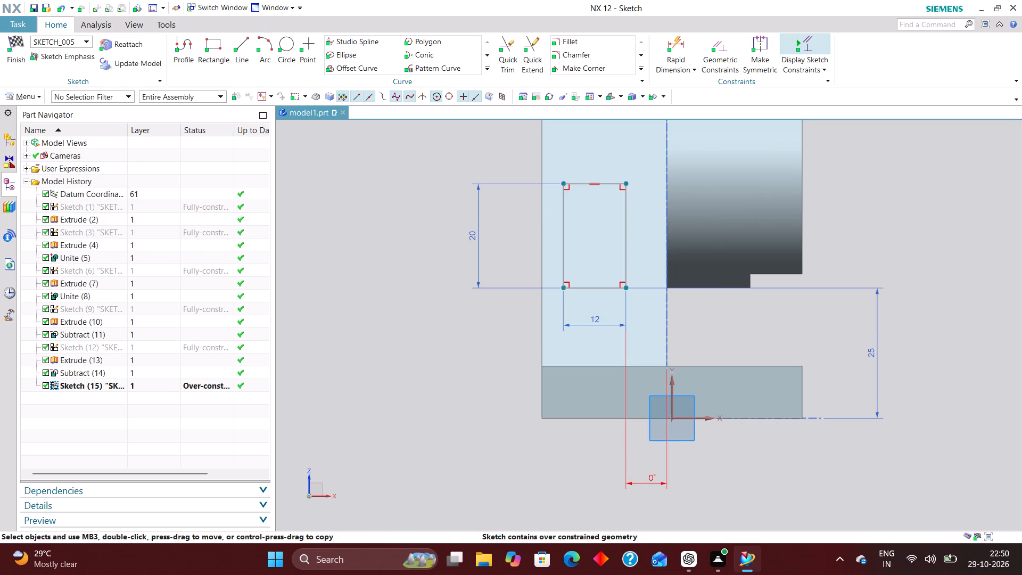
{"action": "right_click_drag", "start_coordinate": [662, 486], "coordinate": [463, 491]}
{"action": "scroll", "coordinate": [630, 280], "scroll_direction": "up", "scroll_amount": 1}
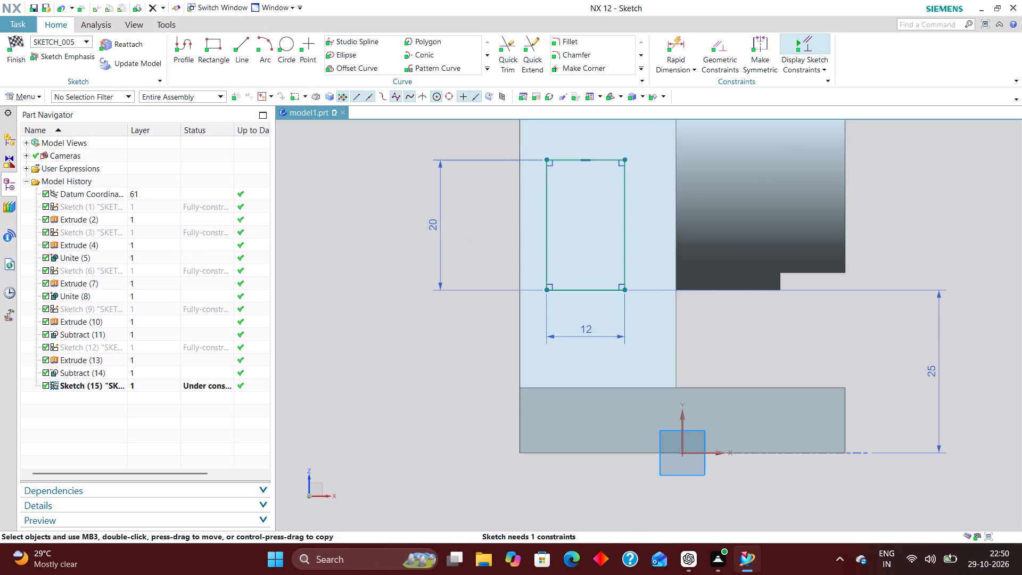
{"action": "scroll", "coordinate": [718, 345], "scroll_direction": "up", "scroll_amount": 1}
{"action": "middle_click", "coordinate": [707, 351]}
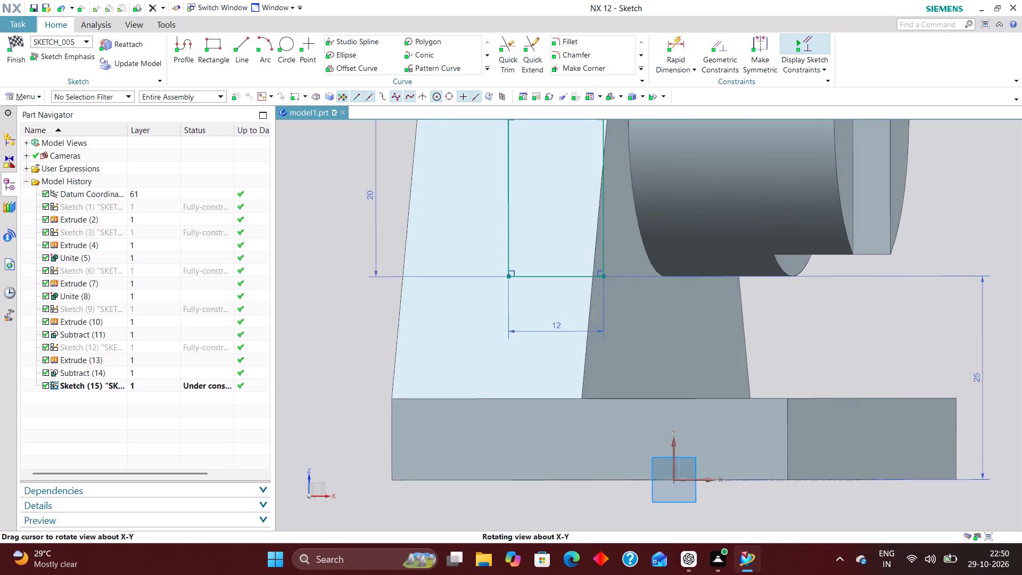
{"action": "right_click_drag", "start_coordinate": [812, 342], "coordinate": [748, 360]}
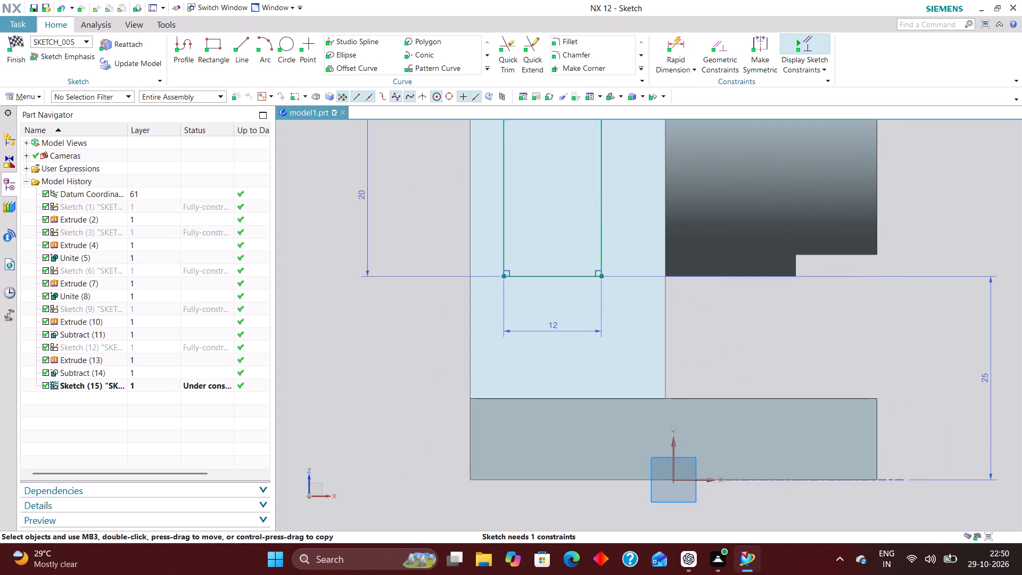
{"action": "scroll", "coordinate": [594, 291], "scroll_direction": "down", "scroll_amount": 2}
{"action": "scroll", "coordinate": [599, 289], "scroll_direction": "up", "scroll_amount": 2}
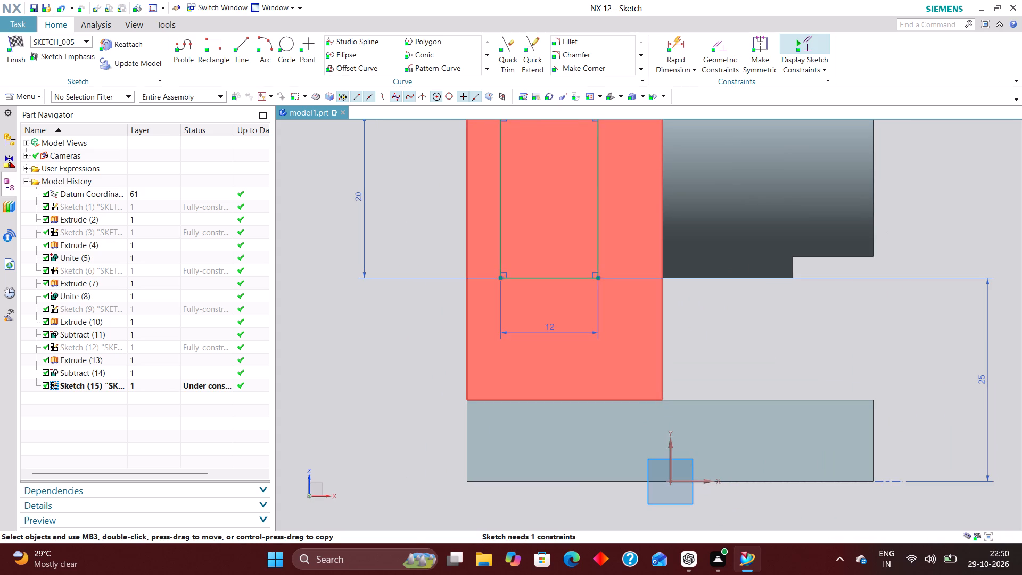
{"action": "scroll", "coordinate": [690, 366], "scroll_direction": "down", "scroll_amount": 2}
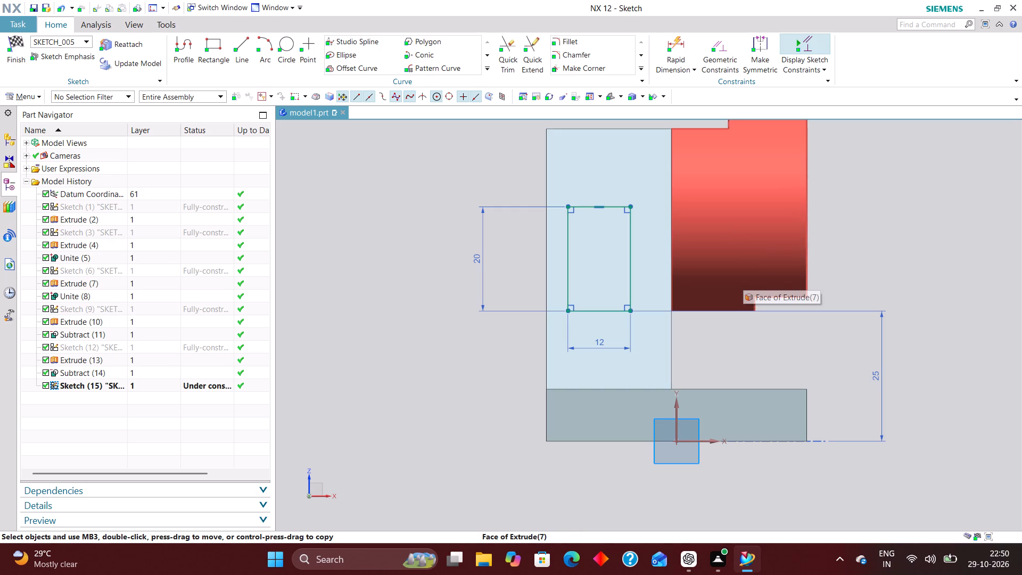
Dimension the midpoint of the rectangle's lower edge from the vertical sketch axis, trying 10 first and settling on 11.
{"action": "left_click", "coordinate": [678, 39]}
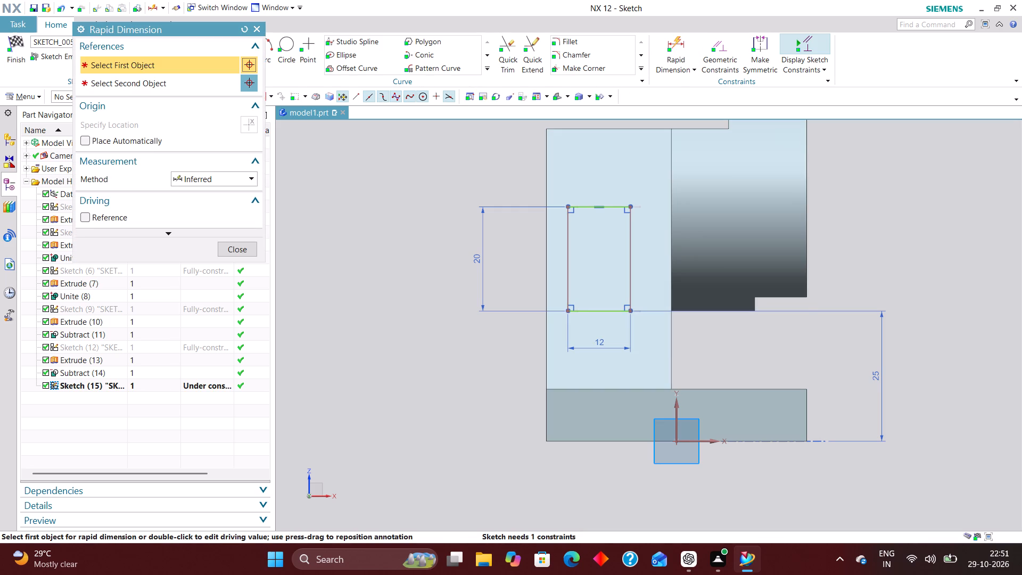
{"action": "scroll", "coordinate": [702, 379], "scroll_direction": "down", "scroll_amount": 1}
{"action": "scroll", "coordinate": [703, 378], "scroll_direction": "up", "scroll_amount": 2}
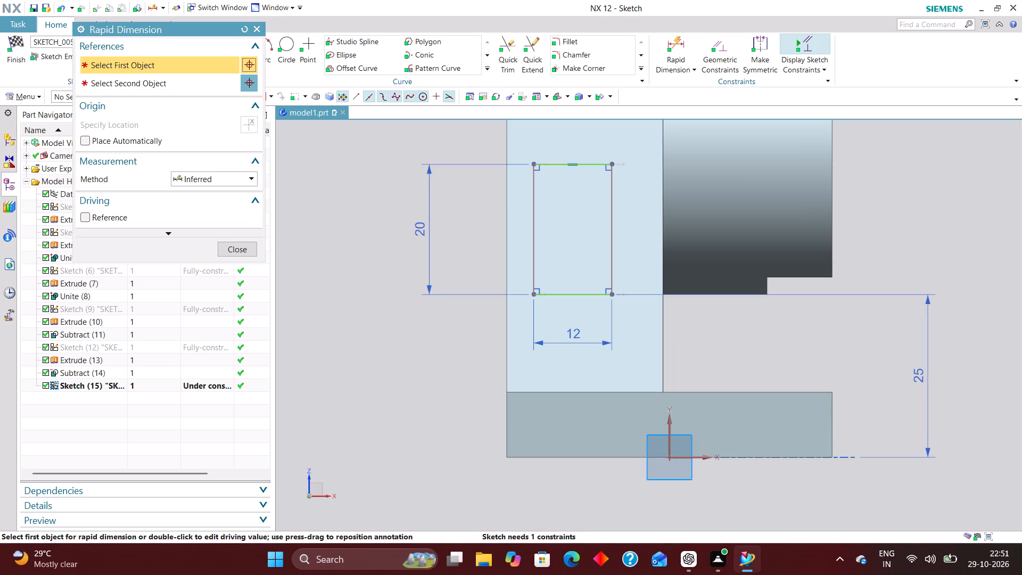
{"action": "left_click", "coordinate": [573, 294]}
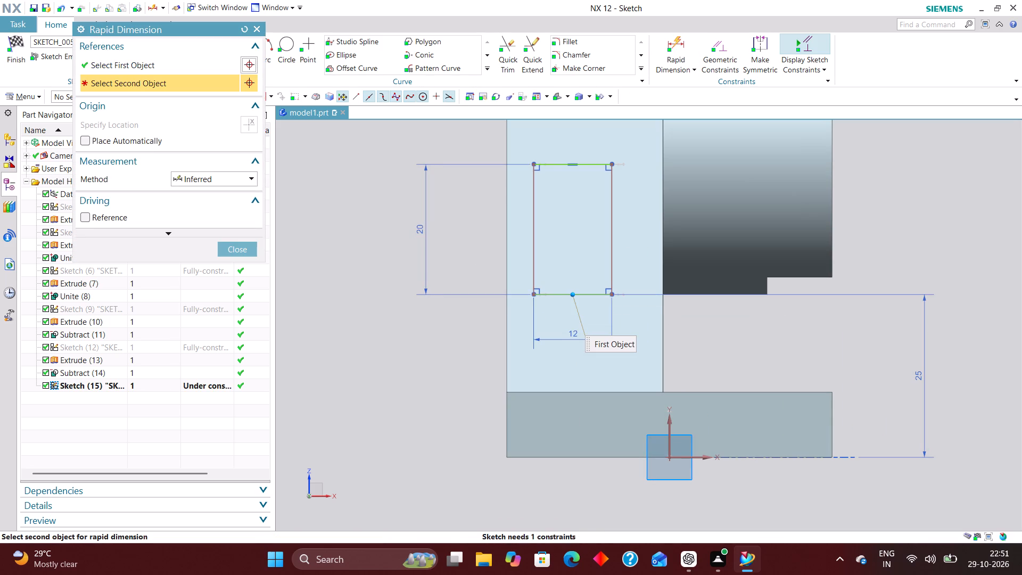
{"action": "left_click", "coordinate": [671, 425]}
{"action": "left_click", "coordinate": [638, 515]}
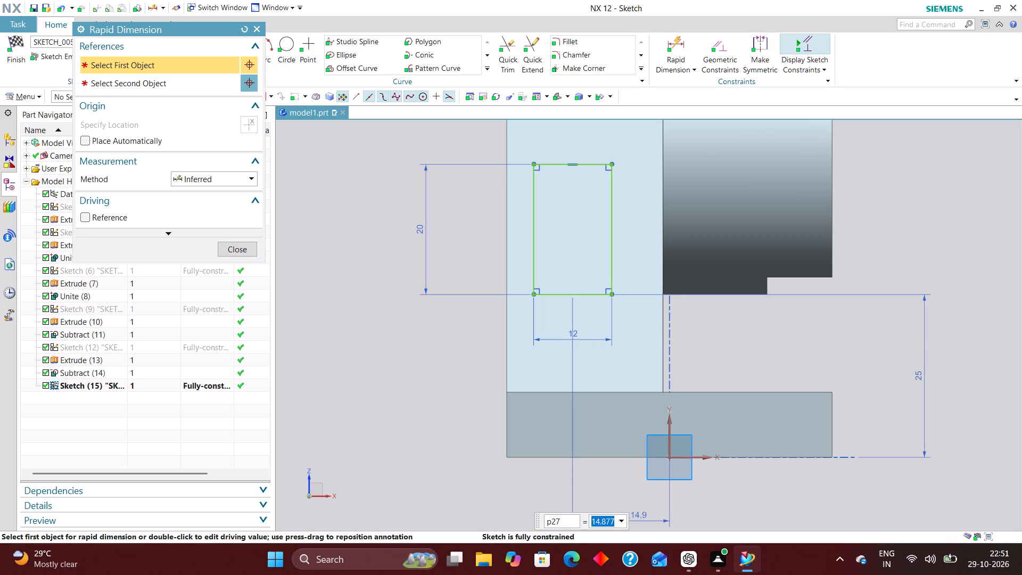
{"action": "key", "text": "1"}
{"action": "key", "text": "0"}
{"action": "key", "text": "Return"}
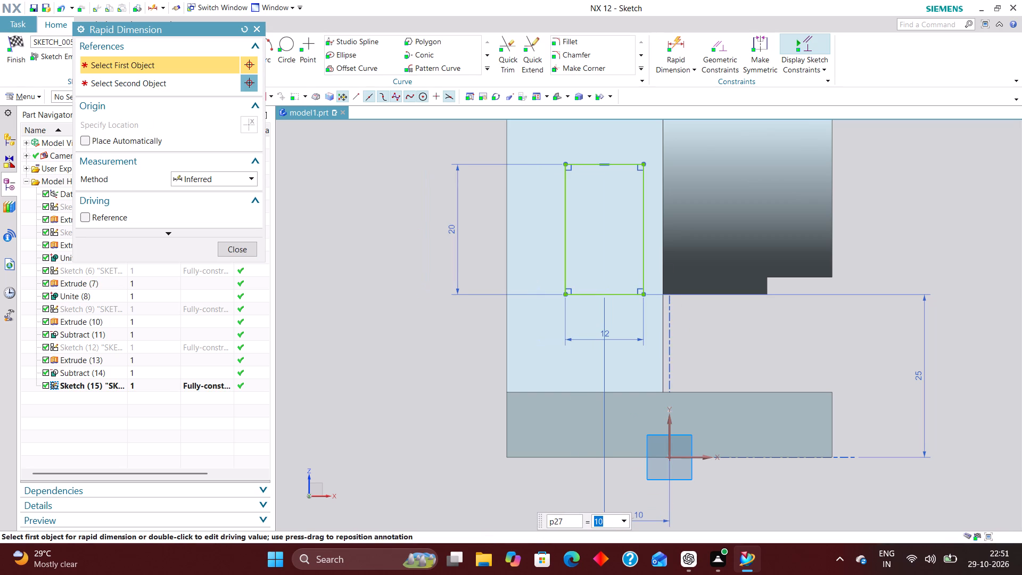
{"action": "type", "text": "11"}
{"action": "key", "text": "Return"}
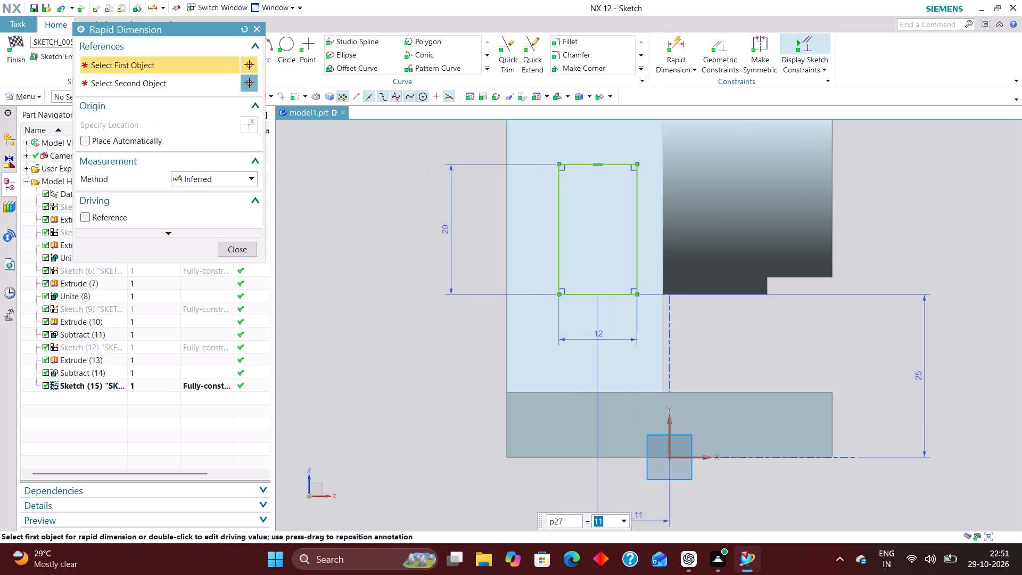
Change the rectangle's midpoint distance from the vertical sketch axis, trying 12 and 12.5 before settling on 13, and finish the sketch.
{"action": "type", "text": "12"}
{"action": "key", "text": "Return"}
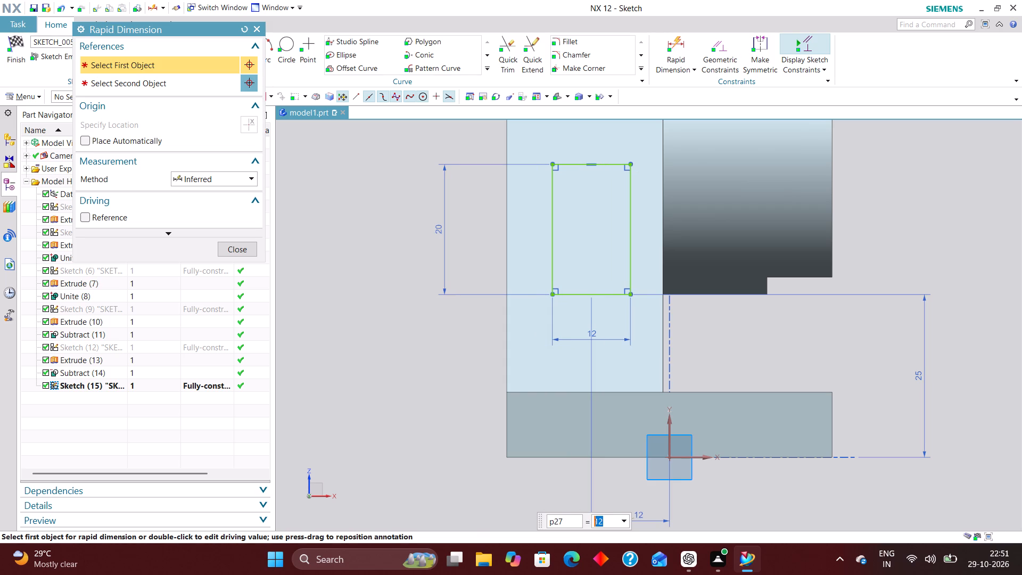
{"action": "type", "text": "12.5"}
{"action": "key", "text": "Return"}
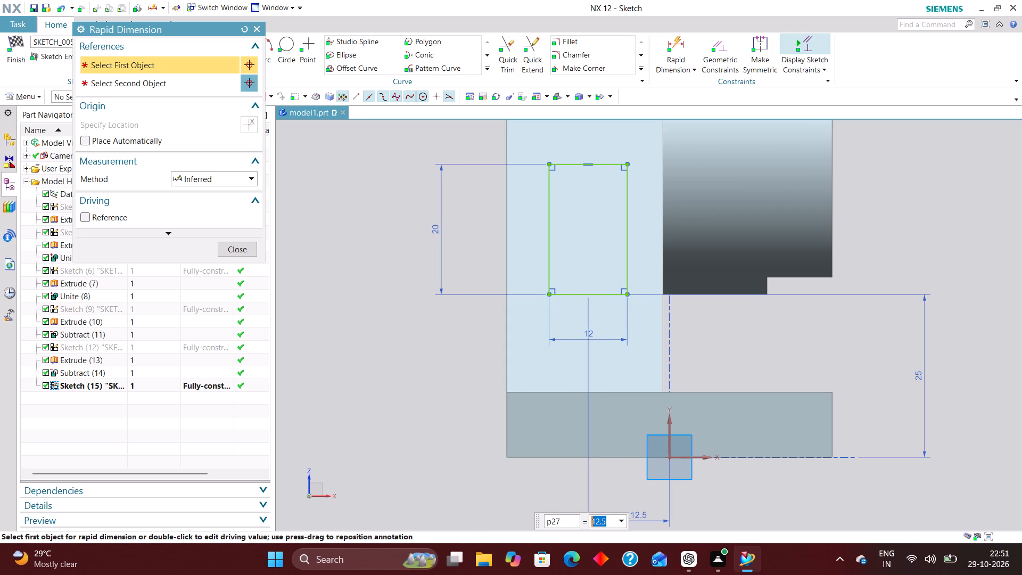
{"action": "type", "text": "13"}
{"action": "key", "text": "Return"}
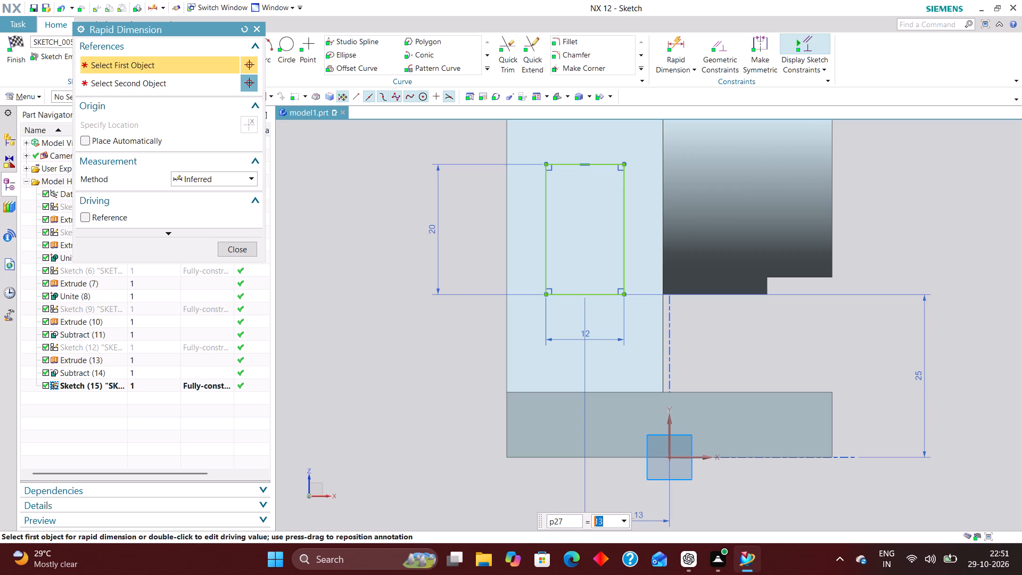
{"action": "left_click", "coordinate": [234, 251]}
{"action": "scroll", "coordinate": [663, 368], "scroll_direction": "down", "scroll_amount": 2}
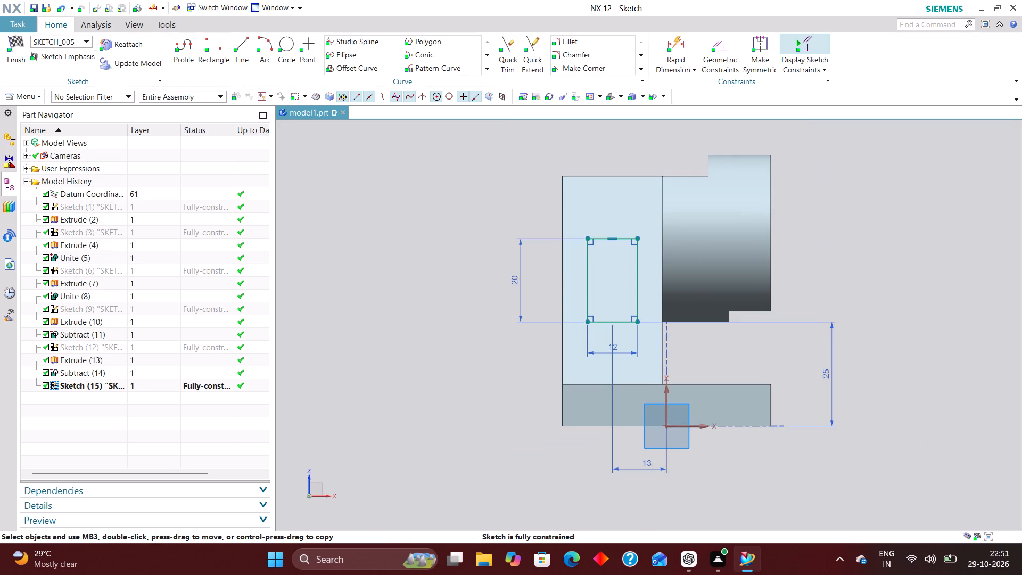
{"action": "left_click", "coordinate": [13, 38]}
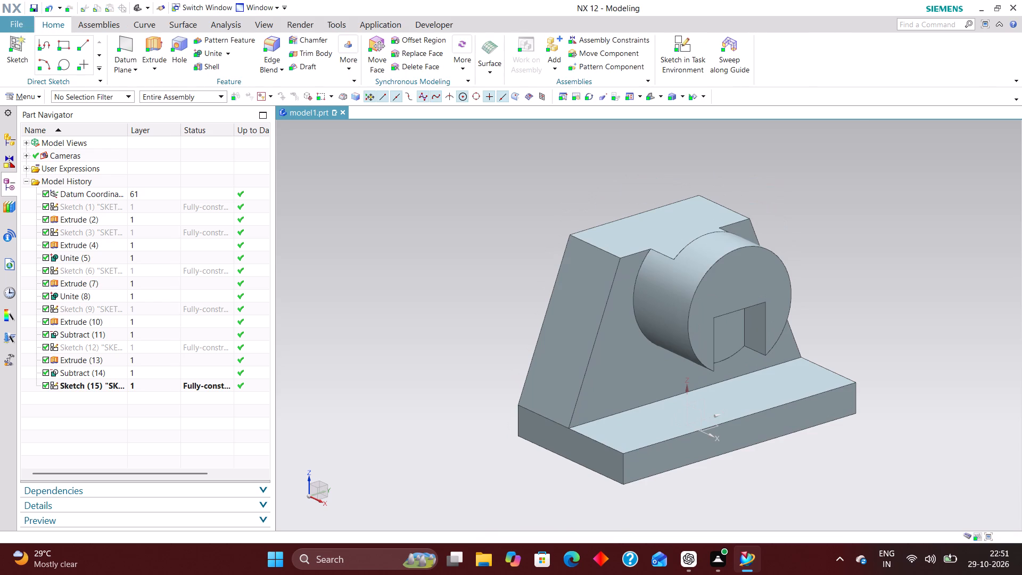
Extrude the 12 by 20 rectangle sideways in both directions beyond the upright's sloped sides, with a 59 mm end distance and no Boolean.
{"action": "left_click", "coordinate": [153, 51]}
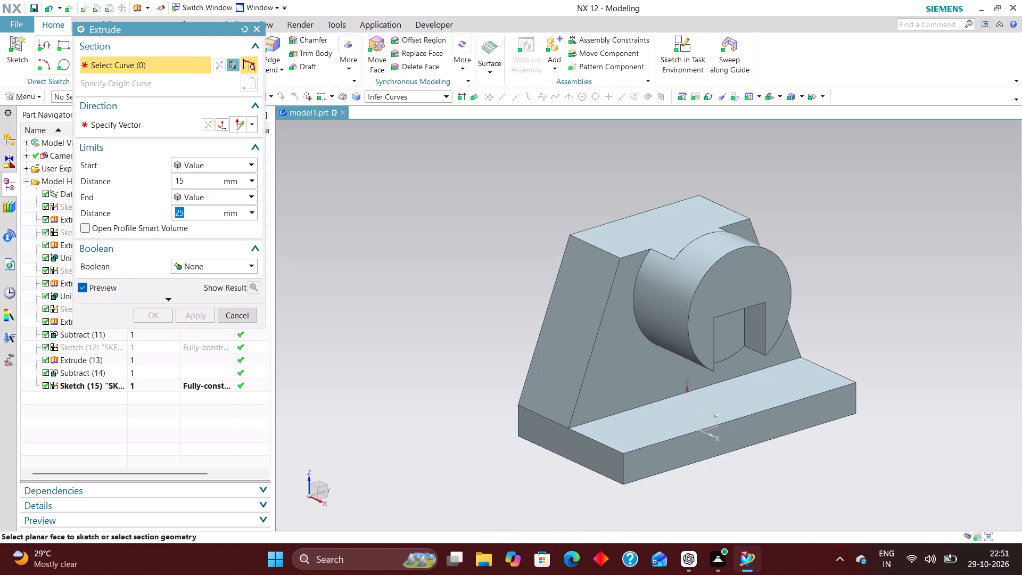
{"action": "left_click", "coordinate": [90, 385]}
{"action": "left_click_drag", "start_coordinate": [596, 323], "coordinate": [502, 332]}
{"action": "middle_click_drag", "start_coordinate": [888, 237], "coordinate": [845, 217]}
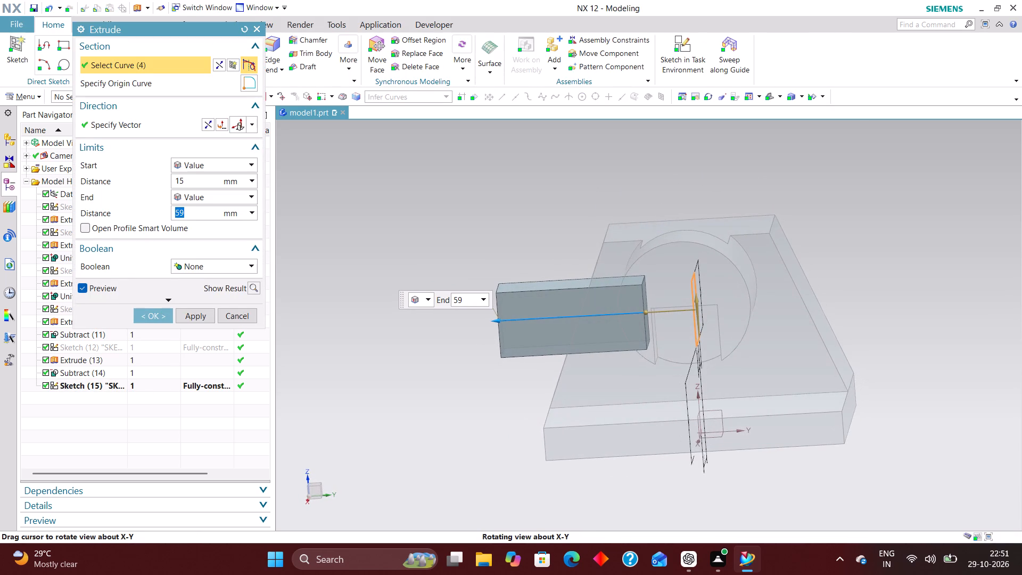
{"action": "middle_click_drag", "start_coordinate": [845, 217], "coordinate": [846, 217]}
{"action": "right_click_drag", "start_coordinate": [885, 241], "coordinate": [770, 247]}
{"action": "left_click_drag", "start_coordinate": [646, 322], "coordinate": [719, 319]}
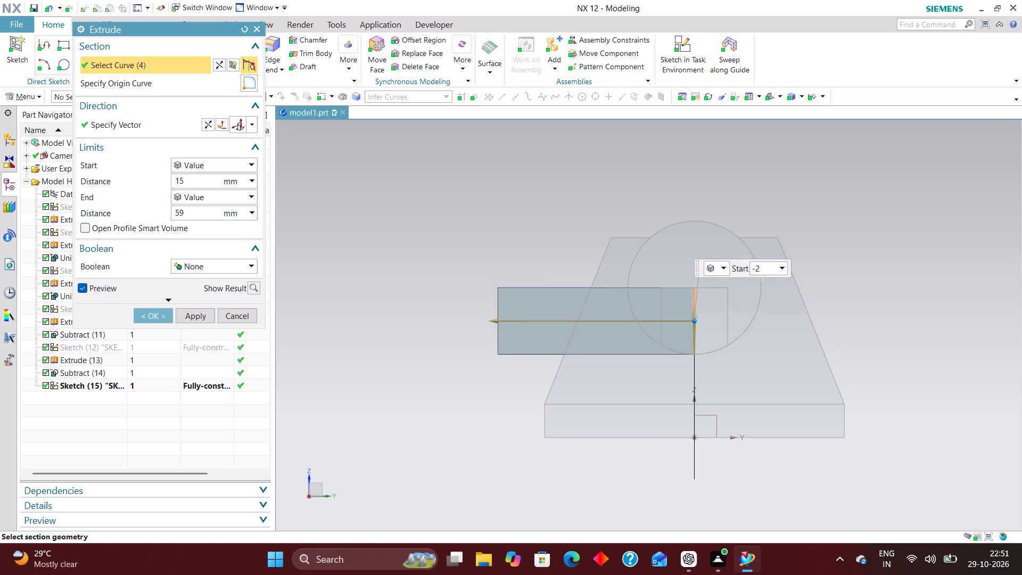
{"action": "left_click_drag", "start_coordinate": [719, 319], "coordinate": [875, 337]}
{"action": "middle_click_drag", "start_coordinate": [891, 422], "coordinate": [933, 436]}
{"action": "left_click", "coordinate": [157, 314]}
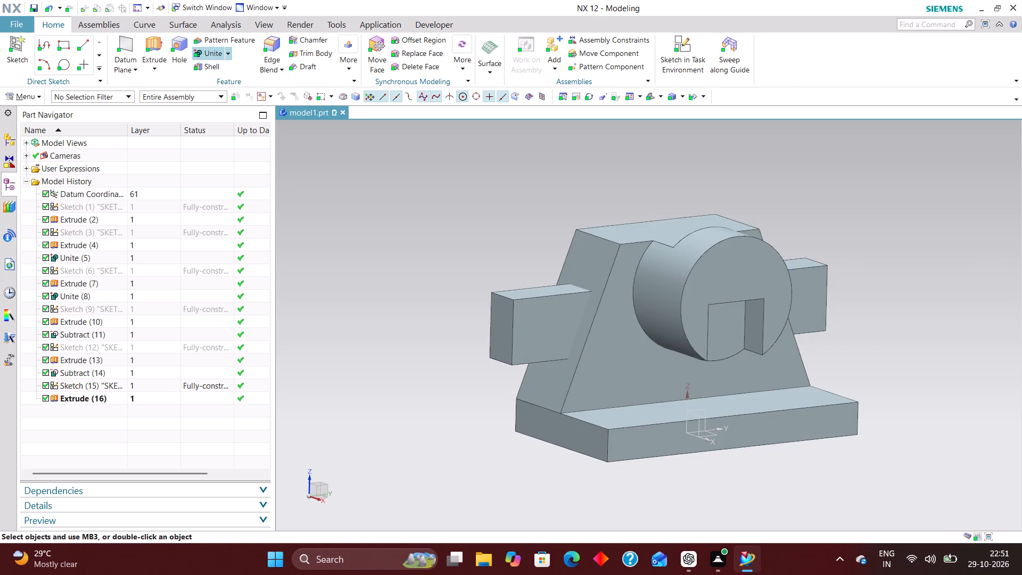
Subtract the extruded rectangular block from the pedestal body to cut a through opening in the upright.
{"action": "left_click", "coordinate": [229, 53]}
{"action": "left_click", "coordinate": [233, 83]}
{"action": "left_click", "coordinate": [609, 254]}
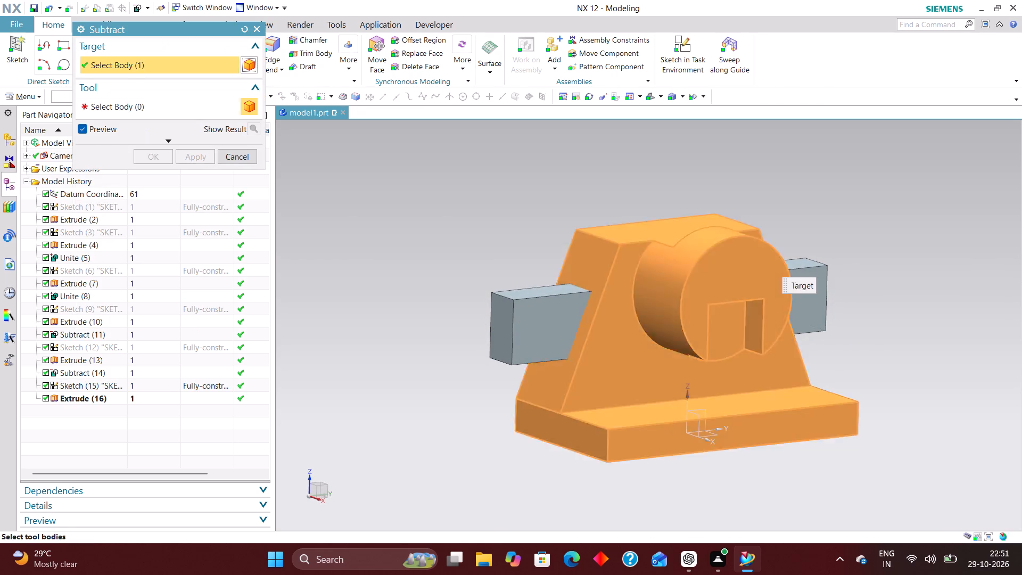
{"action": "left_click", "coordinate": [571, 286]}
{"action": "left_click", "coordinate": [144, 153]}
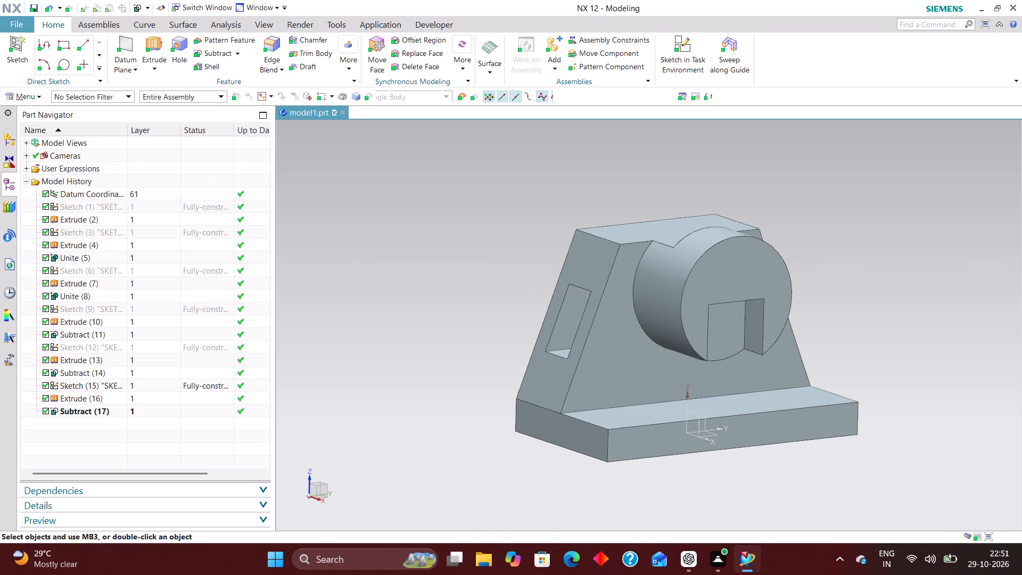
Hide the rectangle sketch inside the upright's opening.
{"action": "middle_click_drag", "start_coordinate": [378, 254], "coordinate": [419, 258]}
{"action": "scroll", "coordinate": [388, 261], "scroll_direction": "up", "scroll_amount": 1}
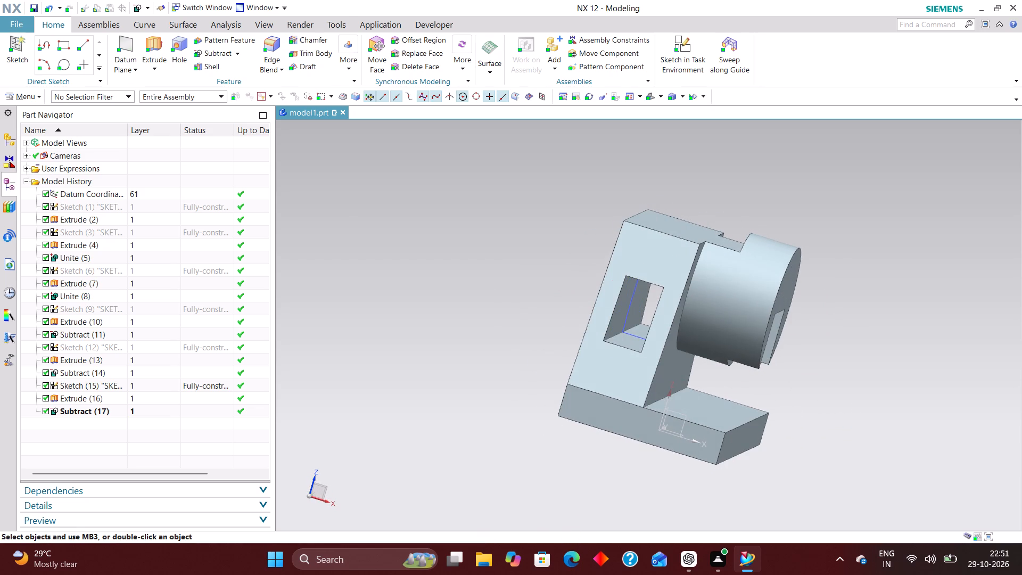
{"action": "right_click_drag", "start_coordinate": [632, 333], "coordinate": [628, 383]}
Measure the distance from the upright's boss-side face to the nearest wall of the rectangular opening.
{"action": "middle_click_drag", "start_coordinate": [960, 352], "coordinate": [942, 346]}
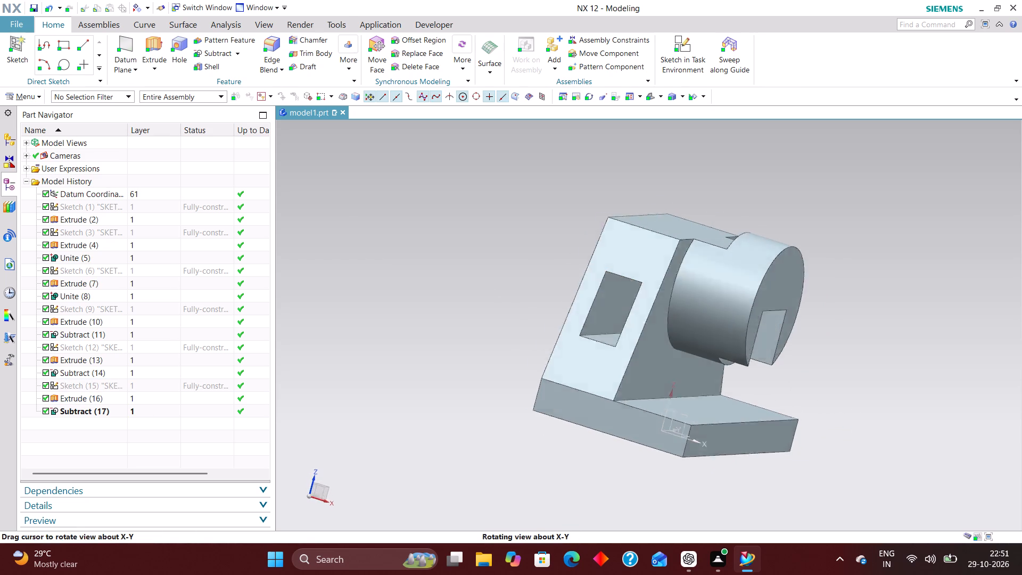
{"action": "middle_click_drag", "start_coordinate": [942, 346], "coordinate": [948, 351]}
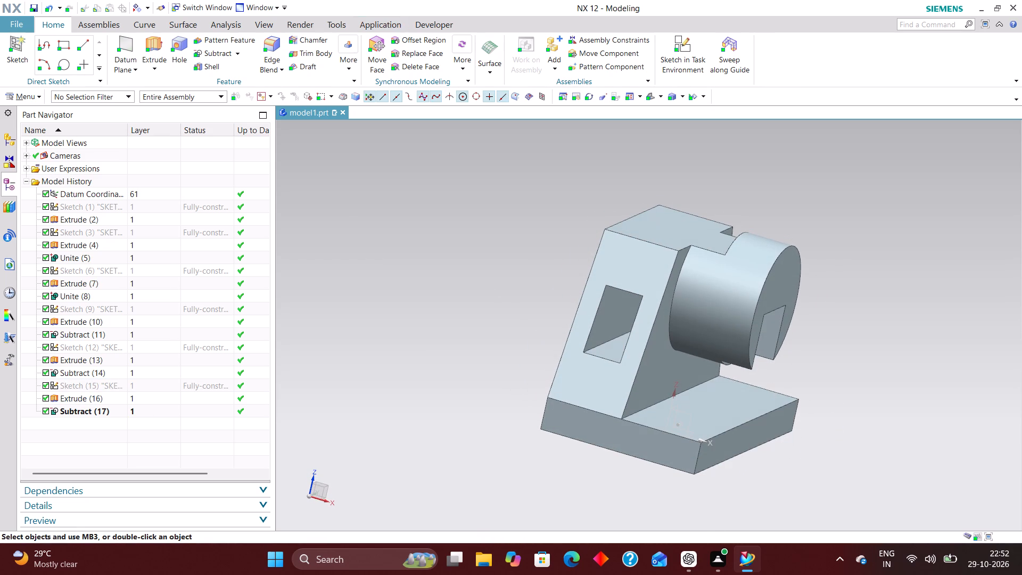
{"action": "left_click", "coordinate": [227, 19]}
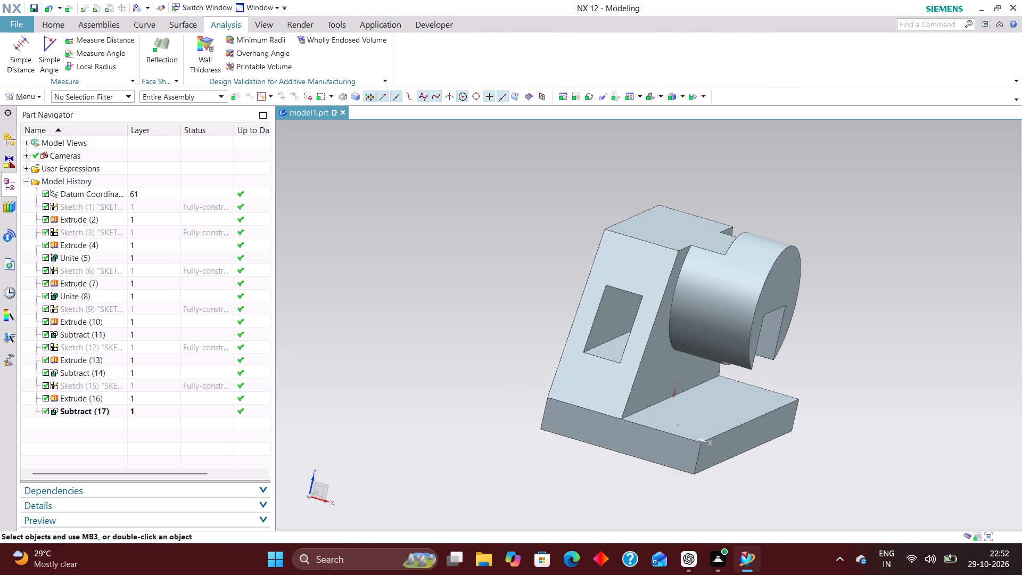
{"action": "left_click", "coordinate": [21, 45]}
{"action": "scroll", "coordinate": [578, 342], "scroll_direction": "up", "scroll_amount": 3}
{"action": "middle_click_drag", "start_coordinate": [663, 340], "coordinate": [665, 340]}
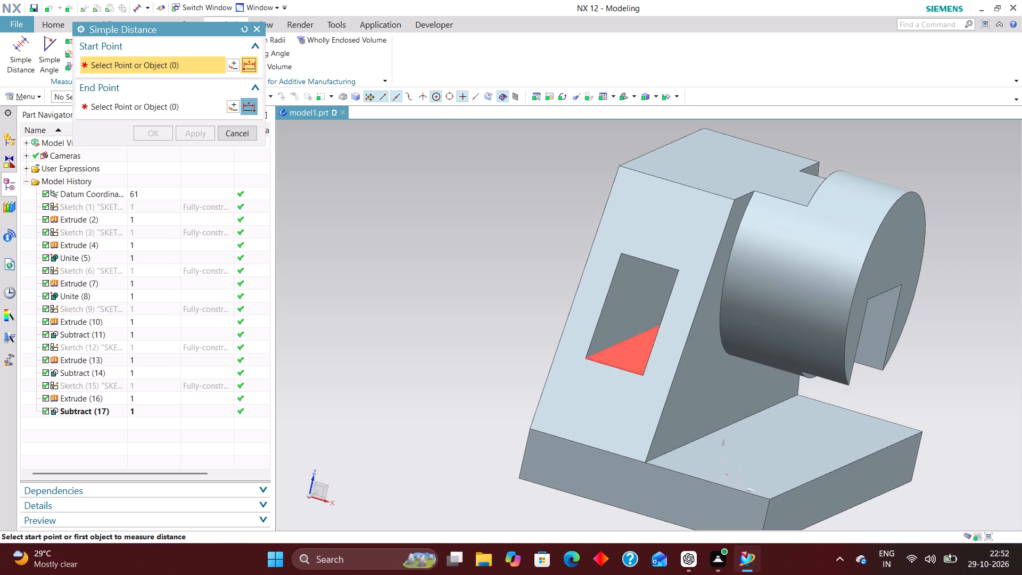
{"action": "middle_click_drag", "start_coordinate": [665, 340], "coordinate": [658, 344]}
{"action": "left_click", "coordinate": [660, 337]}
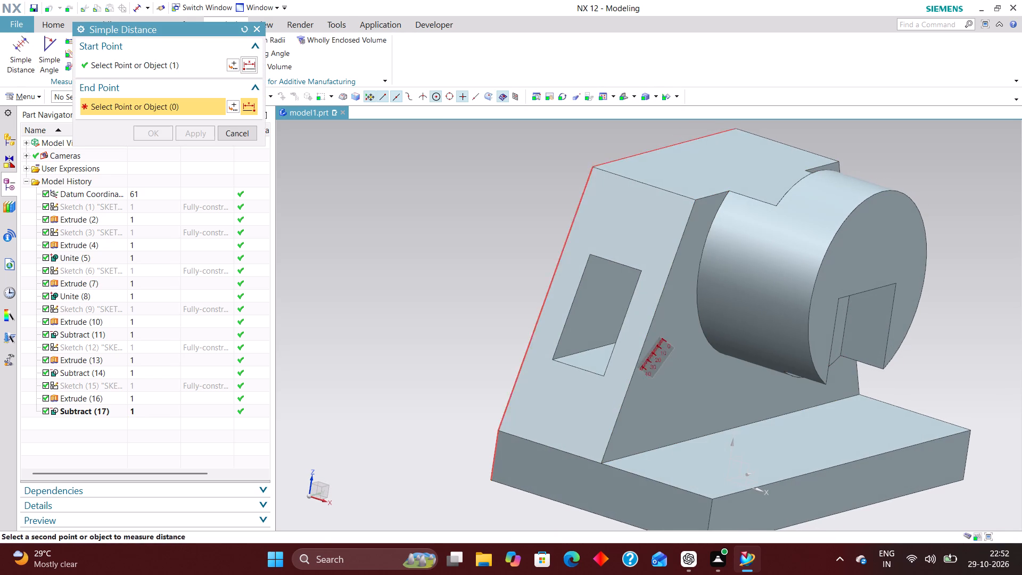
{"action": "middle_click_drag", "start_coordinate": [639, 368], "coordinate": [672, 376]}
{"action": "middle_click_drag", "start_coordinate": [762, 380], "coordinate": [800, 384]}
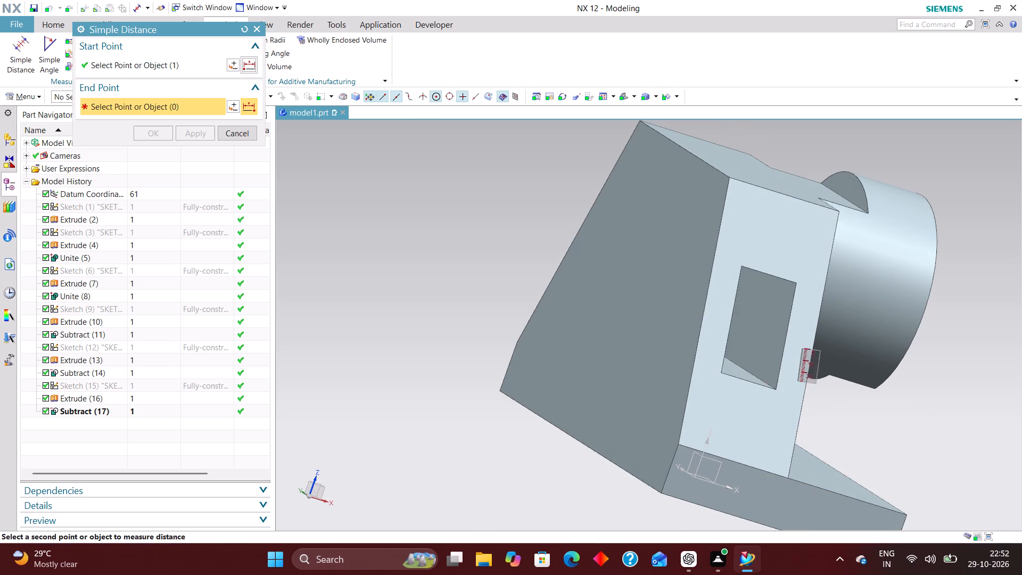
{"action": "left_click", "coordinate": [764, 333]}
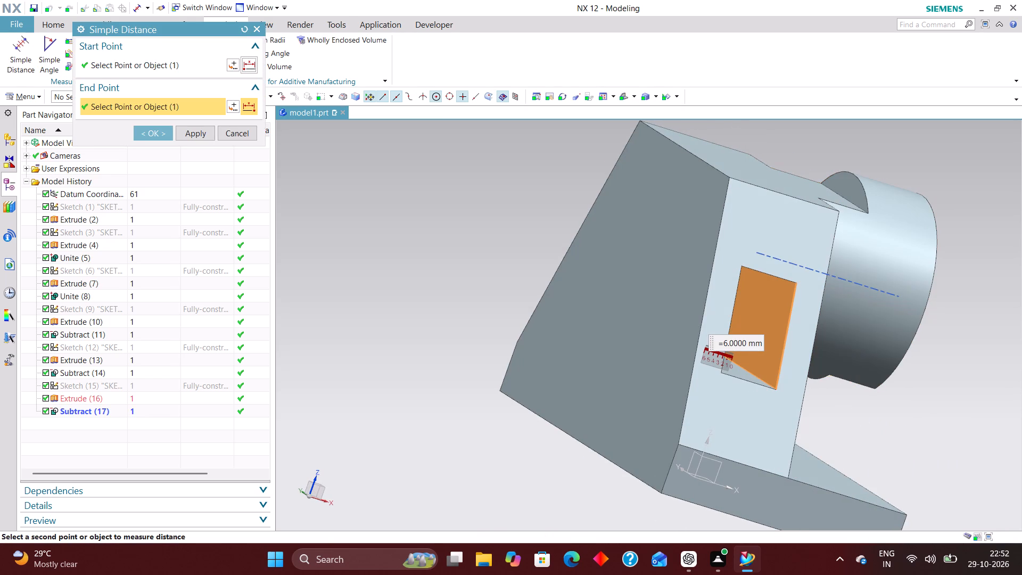
{"action": "left_click", "coordinate": [240, 138]}
{"action": "left_click", "coordinate": [50, 24]}
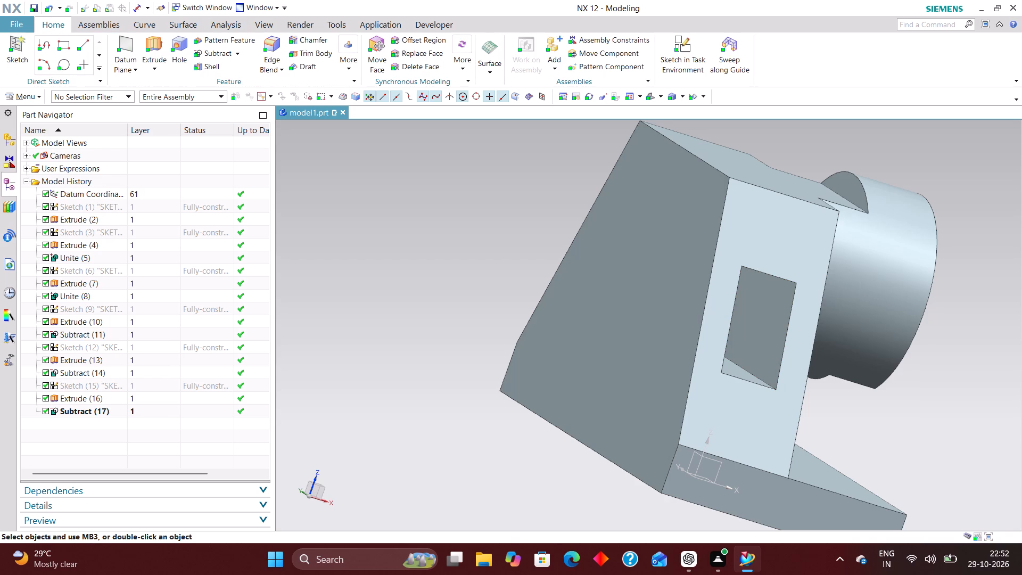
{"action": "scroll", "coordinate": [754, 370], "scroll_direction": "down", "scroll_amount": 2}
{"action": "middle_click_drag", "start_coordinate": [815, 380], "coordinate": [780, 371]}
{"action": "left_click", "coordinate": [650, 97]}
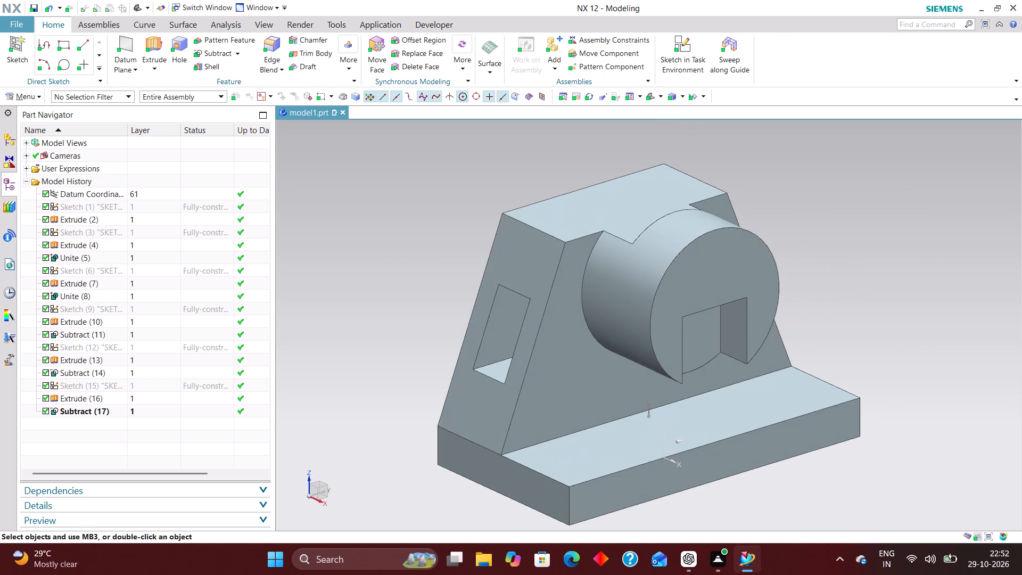
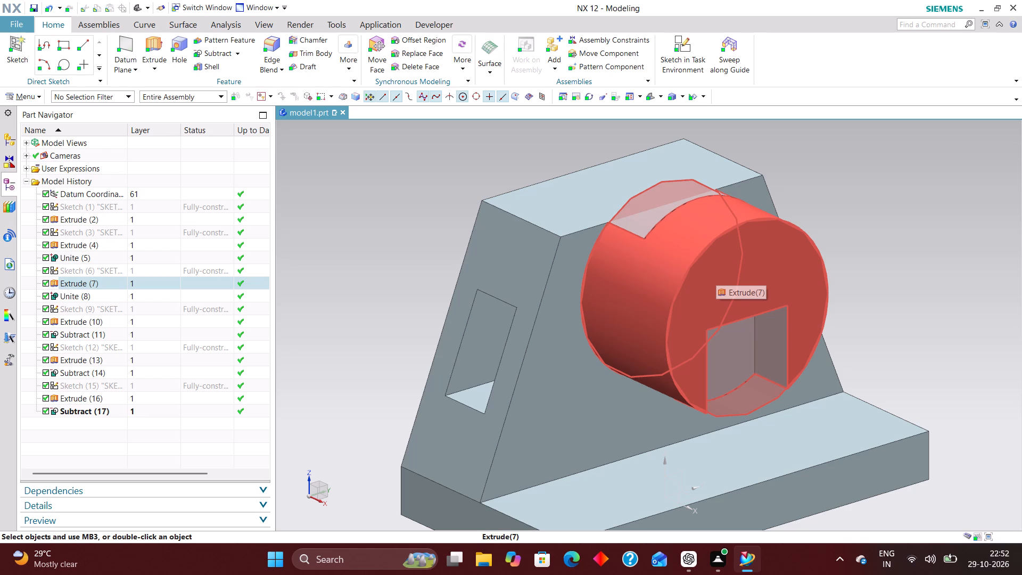
Measure the distance from the upright's boss-side face to the front face of the cylindrical boss.
{"action": "scroll", "coordinate": [363, 263], "scroll_direction": "down", "scroll_amount": 1}
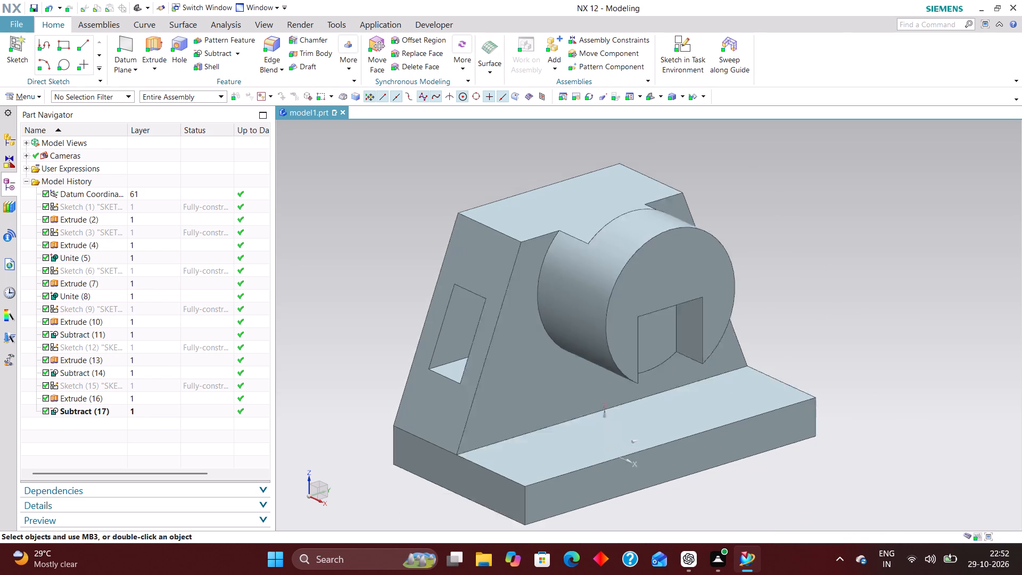
{"action": "scroll", "coordinate": [363, 264], "scroll_direction": "down", "scroll_amount": 2}
{"action": "scroll", "coordinate": [333, 261], "scroll_direction": "up", "scroll_amount": 3}
{"action": "scroll", "coordinate": [498, 263], "scroll_direction": "down", "scroll_amount": 3}
{"action": "scroll", "coordinate": [524, 431], "scroll_direction": "up", "scroll_amount": 3}
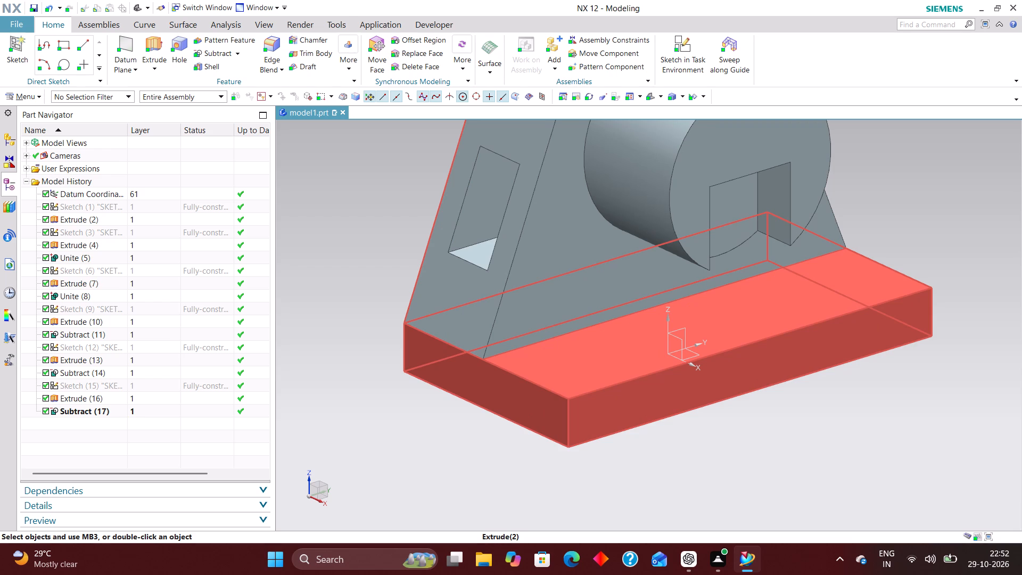
{"action": "scroll", "coordinate": [433, 384], "scroll_direction": "down", "scroll_amount": 1}
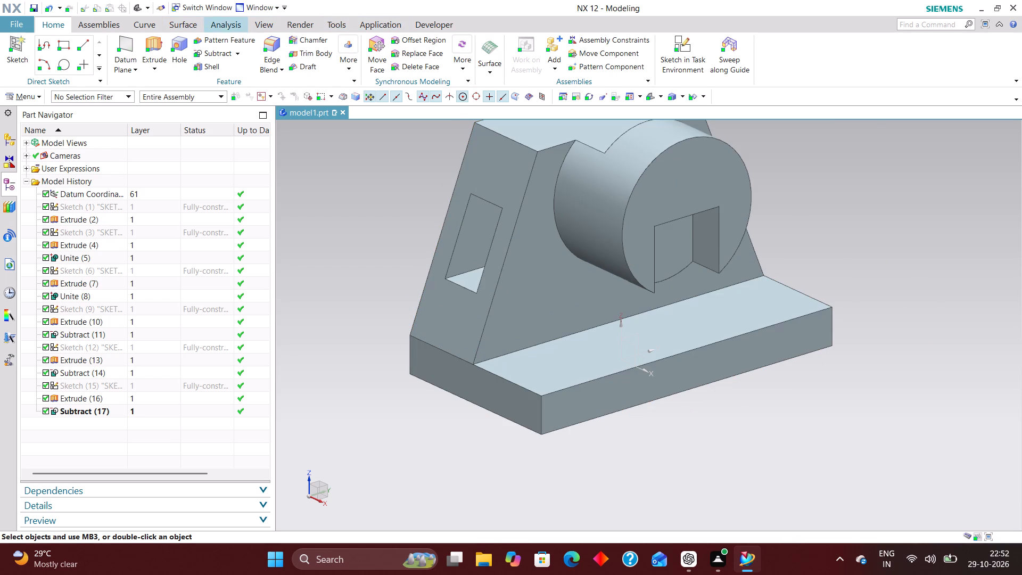
{"action": "left_click", "coordinate": [225, 20]}
{"action": "left_click", "coordinate": [14, 48]}
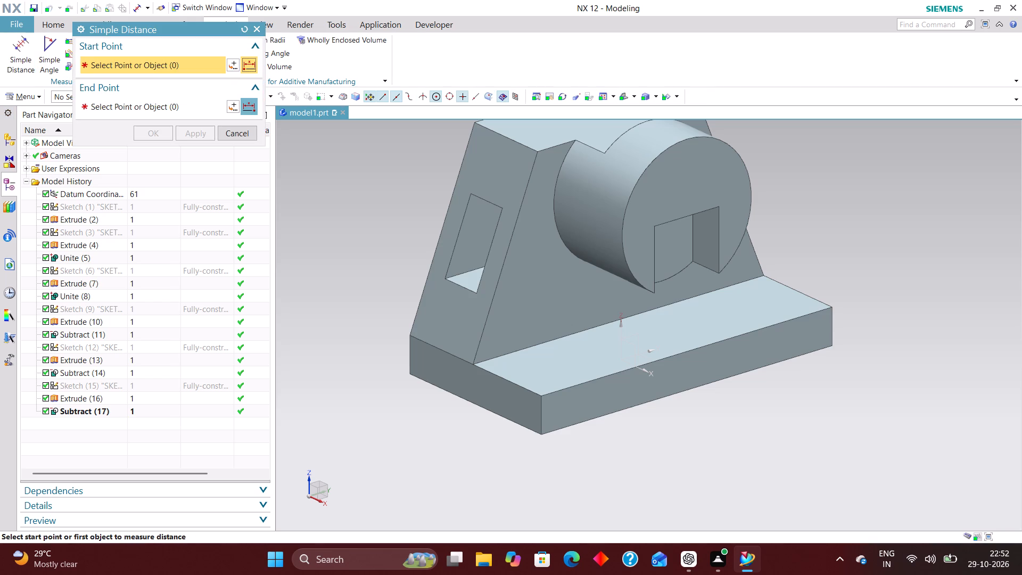
{"action": "middle_click_drag", "start_coordinate": [471, 196], "coordinate": [494, 182]}
{"action": "scroll", "coordinate": [546, 210], "scroll_direction": "up", "scroll_amount": 5}
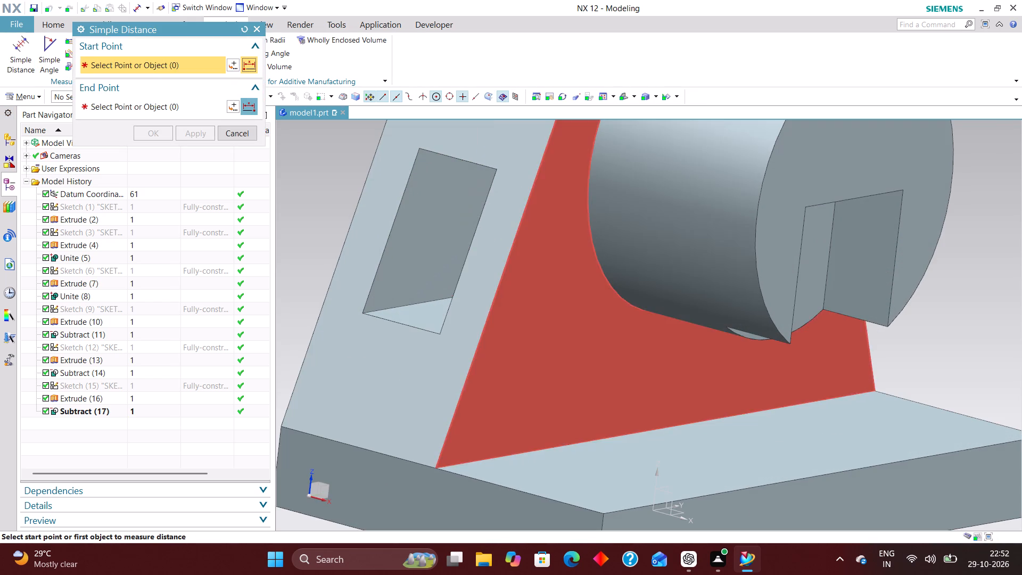
{"action": "left_click", "coordinate": [538, 224]}
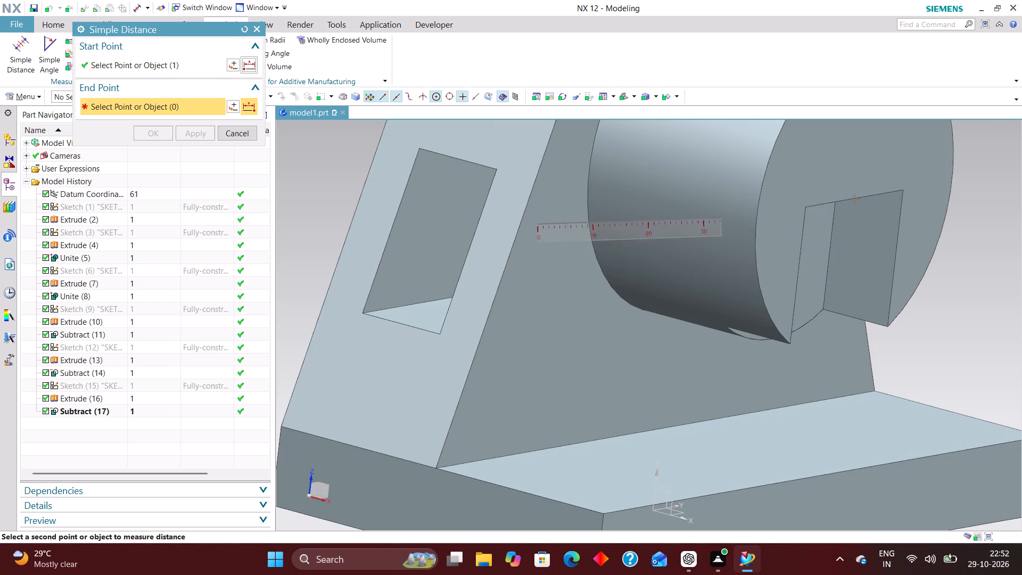
{"action": "left_click", "coordinate": [782, 210]}
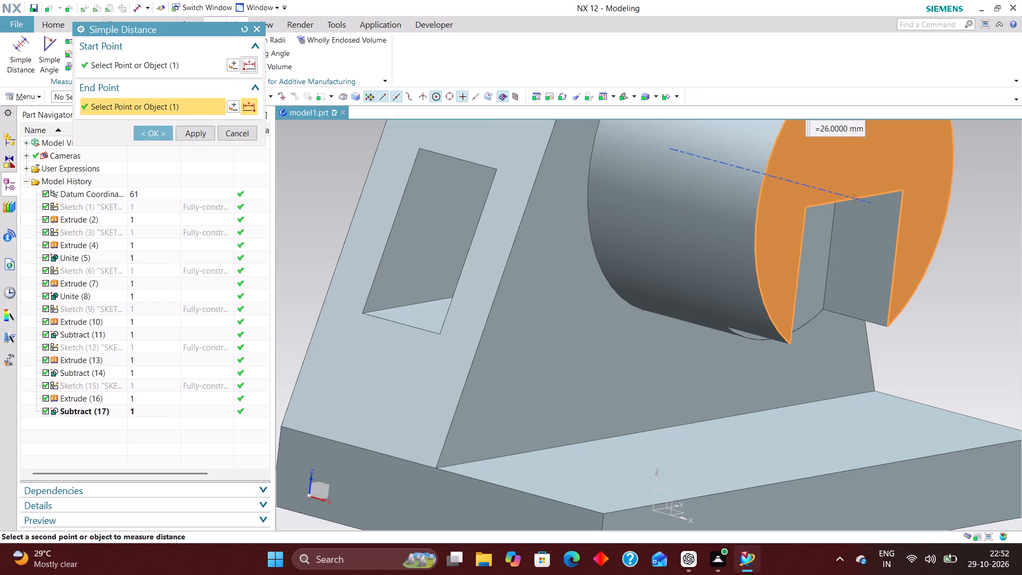
{"action": "scroll", "coordinate": [763, 307], "scroll_direction": "down", "scroll_amount": 3}
{"action": "left_click", "coordinate": [242, 132]}
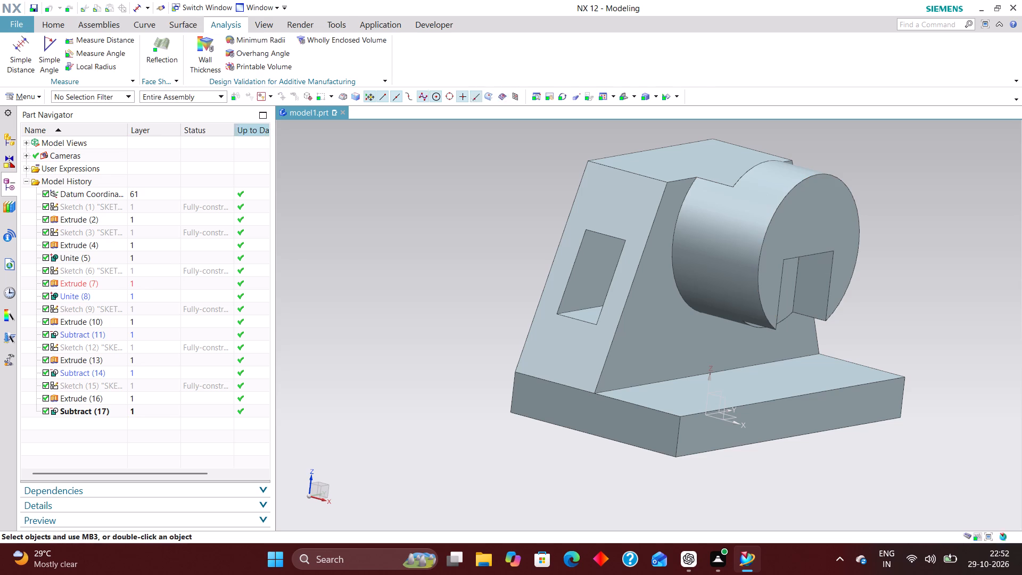
Measure the base plate's thickness between its bottom and top faces.
{"action": "scroll", "coordinate": [776, 353], "scroll_direction": "down", "scroll_amount": 1}
{"action": "middle_click_drag", "start_coordinate": [812, 323], "coordinate": [801, 306]}
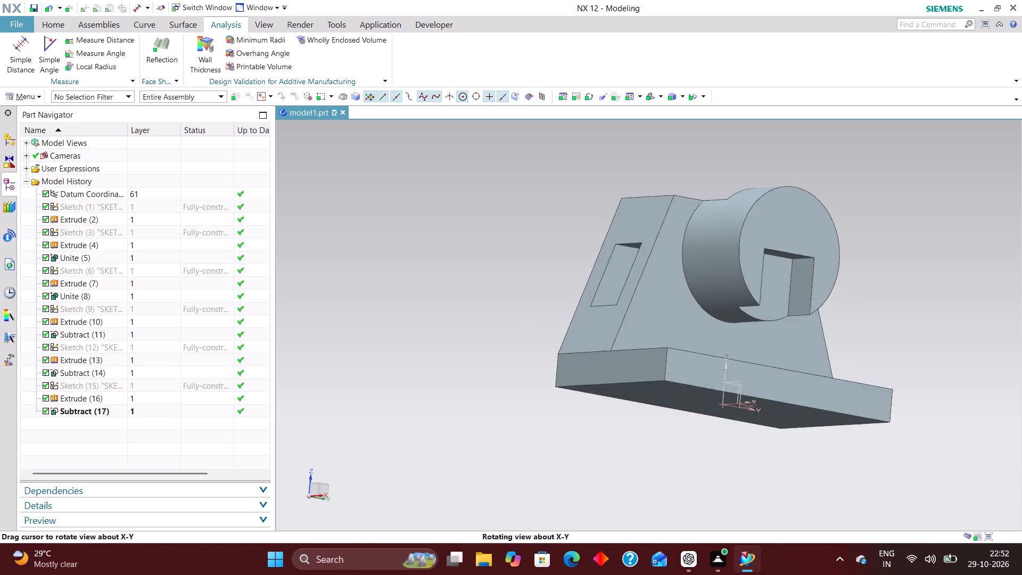
{"action": "middle_click_drag", "start_coordinate": [801, 306], "coordinate": [806, 313]}
{"action": "left_click", "coordinate": [23, 53]}
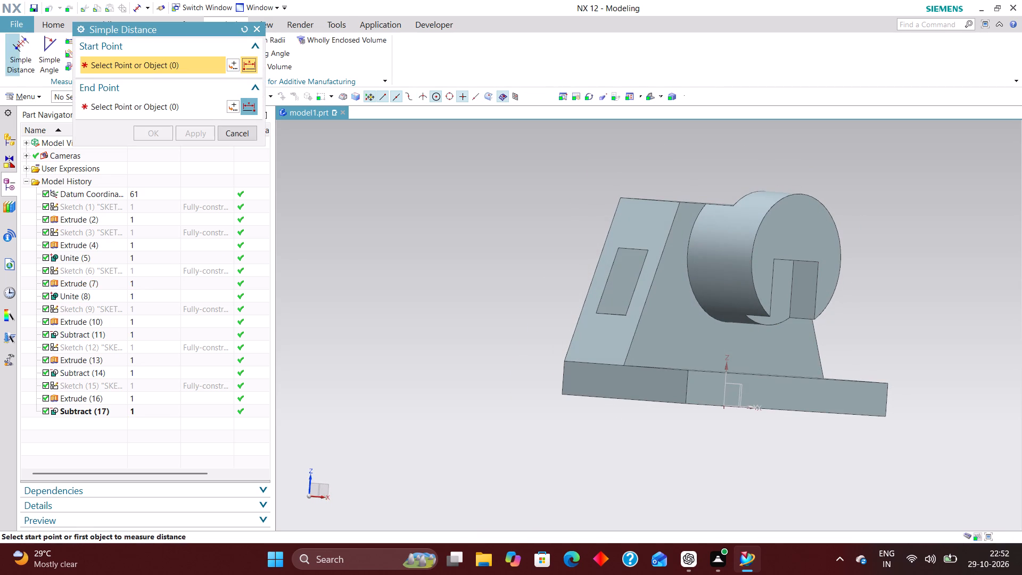
{"action": "middle_click_drag", "start_coordinate": [682, 399], "coordinate": [673, 439]}
{"action": "left_click", "coordinate": [675, 430]}
{"action": "middle_click_drag", "start_coordinate": [723, 489], "coordinate": [698, 407]}
{"action": "left_click", "coordinate": [646, 284]}
{"action": "middle_click_drag", "start_coordinate": [500, 302], "coordinate": [505, 346]}
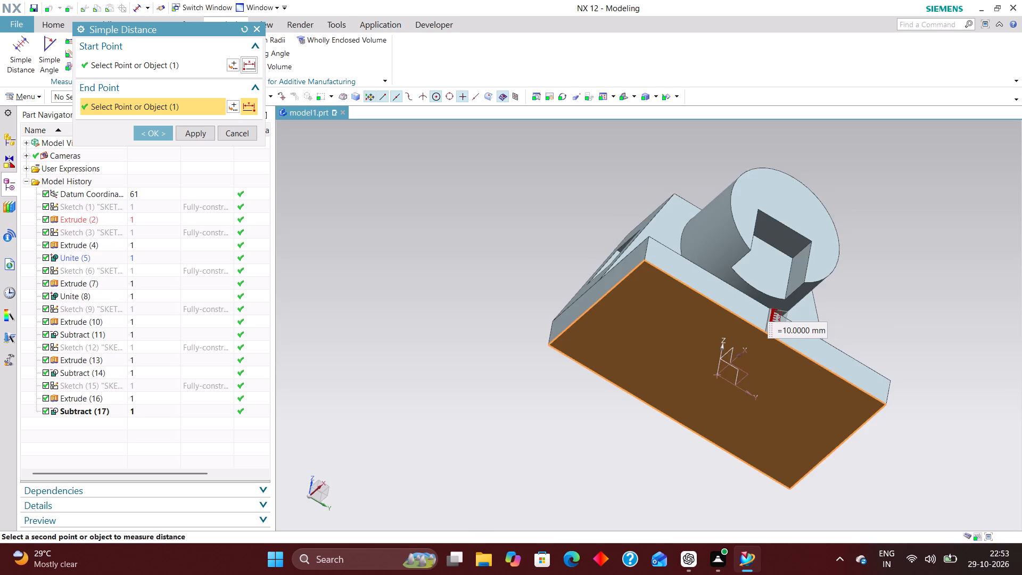
{"action": "middle_click_drag", "start_coordinate": [505, 346], "coordinate": [505, 370]}
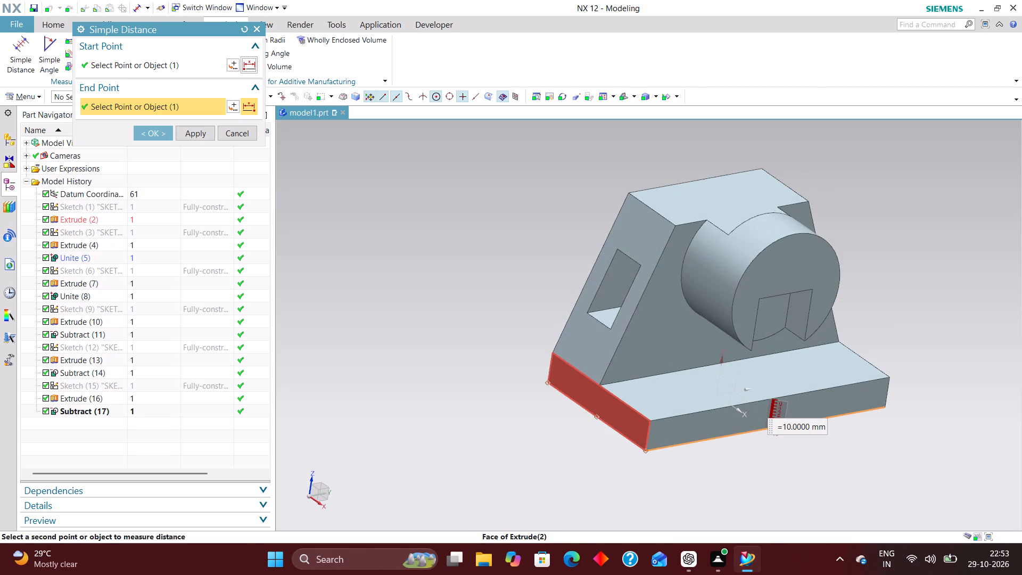
{"action": "left_click", "coordinate": [244, 31]}
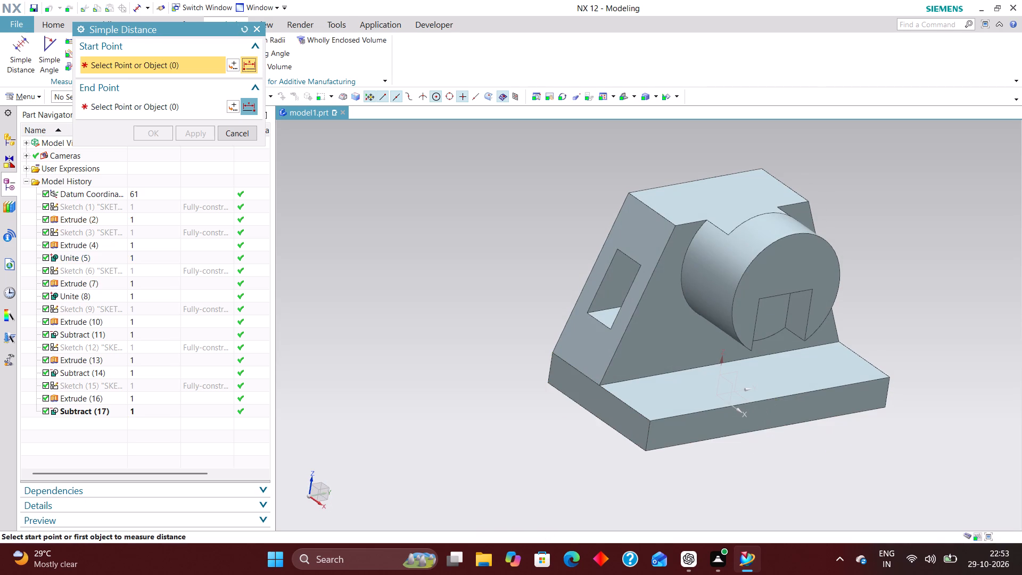
Measure the upright's thickness from its boss-side face to the pedestal's back face.
{"action": "scroll", "coordinate": [604, 466], "scroll_direction": "down", "scroll_amount": 1}
{"action": "scroll", "coordinate": [638, 393], "scroll_direction": "up", "scroll_amount": 3}
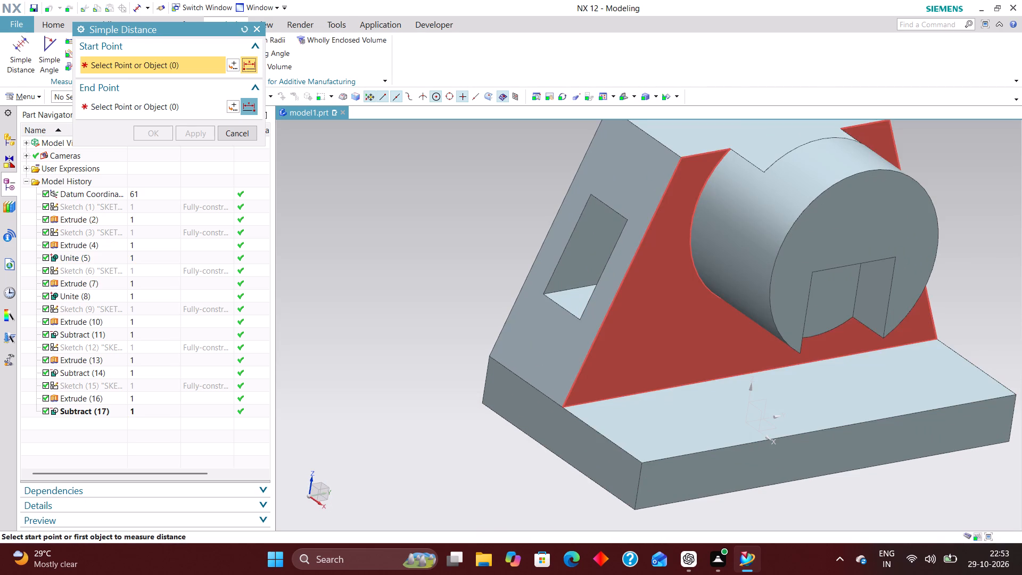
{"action": "left_click", "coordinate": [627, 336]}
{"action": "middle_click_drag", "start_coordinate": [563, 358], "coordinate": [632, 417]}
{"action": "left_click", "coordinate": [638, 376]}
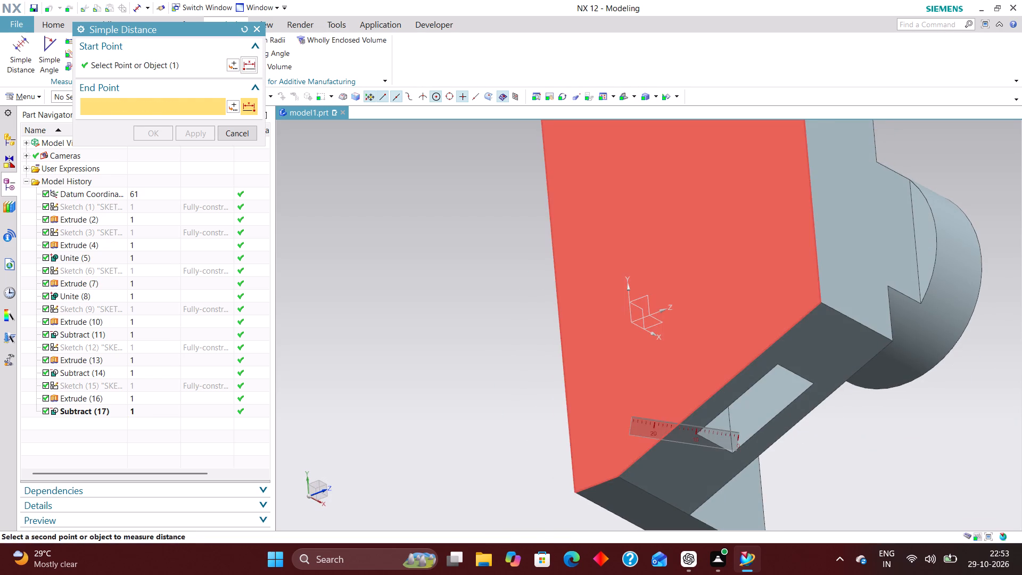
{"action": "left_click", "coordinate": [243, 24]}
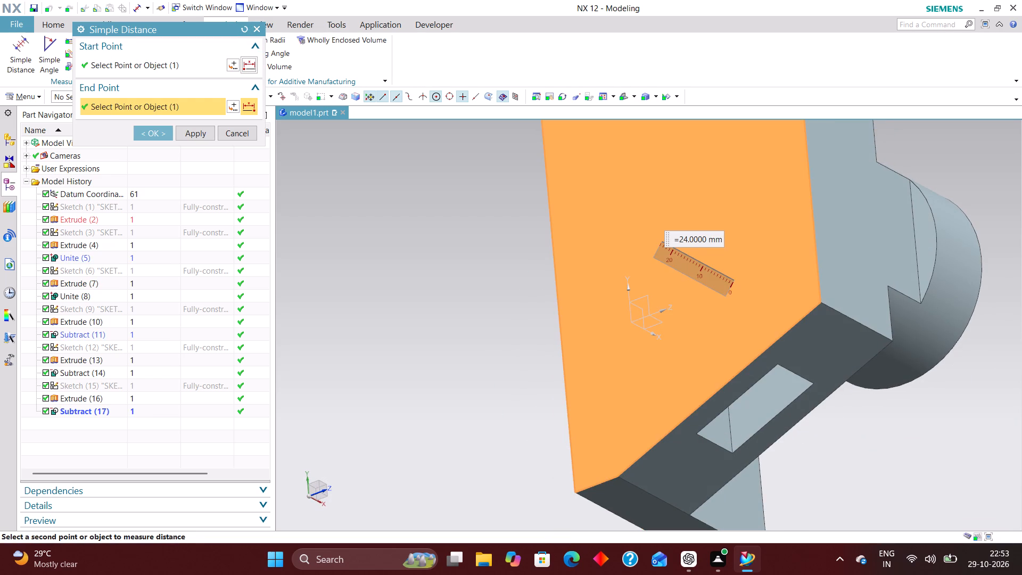
{"action": "left_click", "coordinate": [248, 29]}
Measure the distance from the crescent-shaped wall of the cut on top of the boss to the pedestal's back face.
{"action": "scroll", "coordinate": [578, 306], "scroll_direction": "down", "scroll_amount": 3}
{"action": "middle_click_drag", "start_coordinate": [721, 327], "coordinate": [678, 314]}
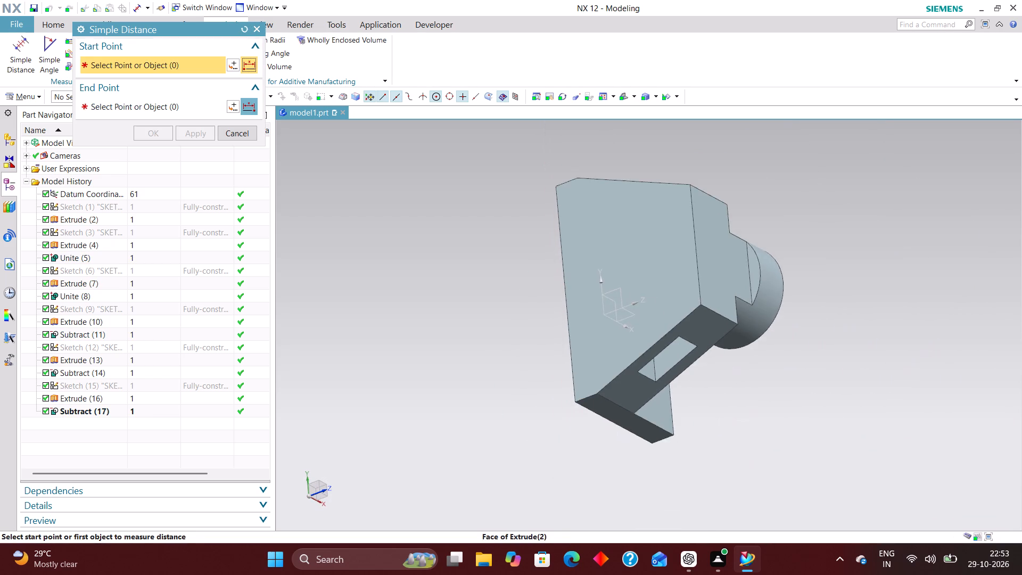
{"action": "middle_click_drag", "start_coordinate": [678, 314], "coordinate": [615, 276]}
{"action": "scroll", "coordinate": [658, 240], "scroll_direction": "up", "scroll_amount": 4}
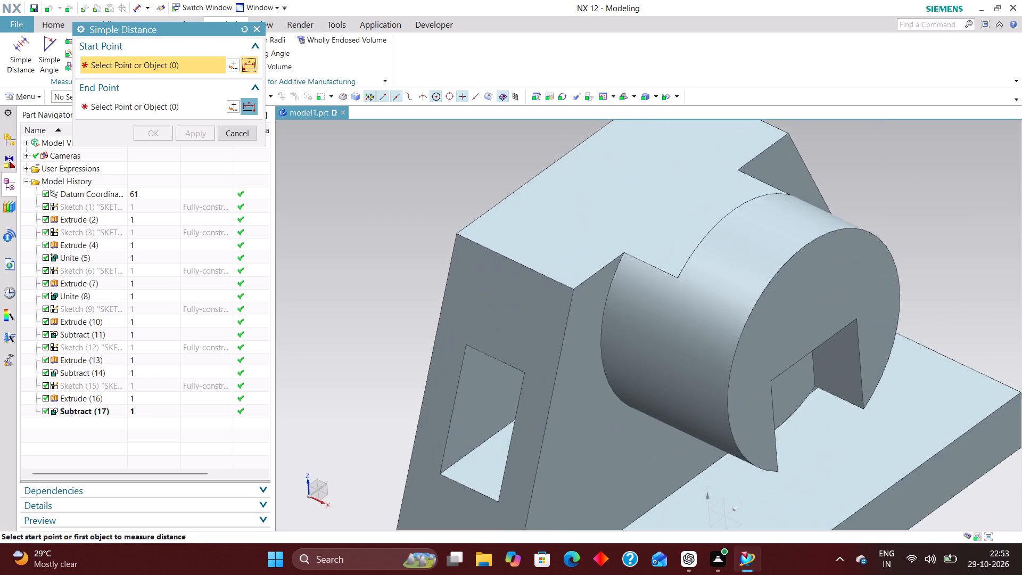
{"action": "scroll", "coordinate": [666, 279], "scroll_direction": "down", "scroll_amount": 3}
{"action": "middle_click_drag", "start_coordinate": [667, 300], "coordinate": [669, 282]}
{"action": "scroll", "coordinate": [550, 221], "scroll_direction": "up", "scroll_amount": 2}
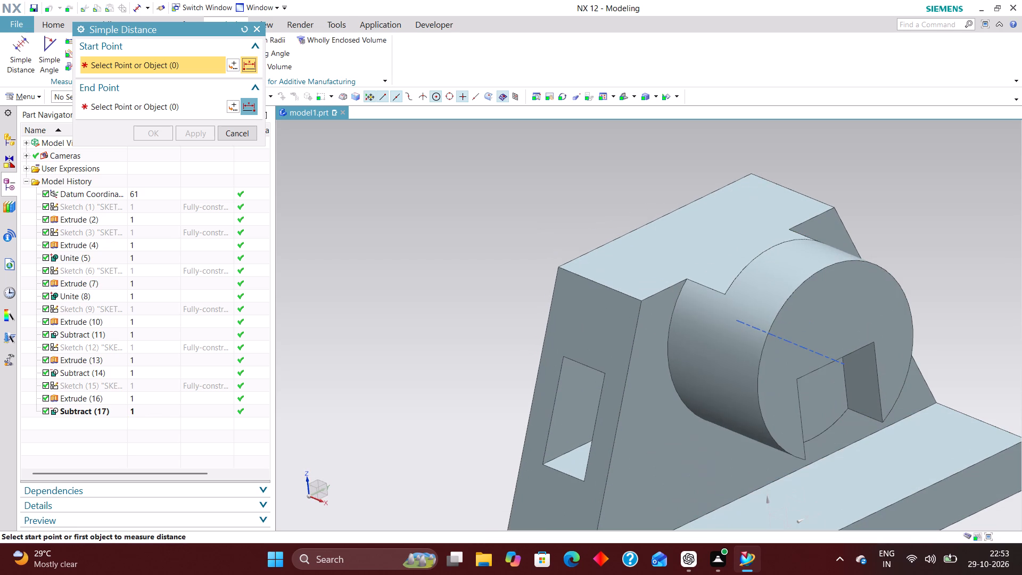
{"action": "middle_click_drag", "start_coordinate": [625, 300], "coordinate": [697, 335]}
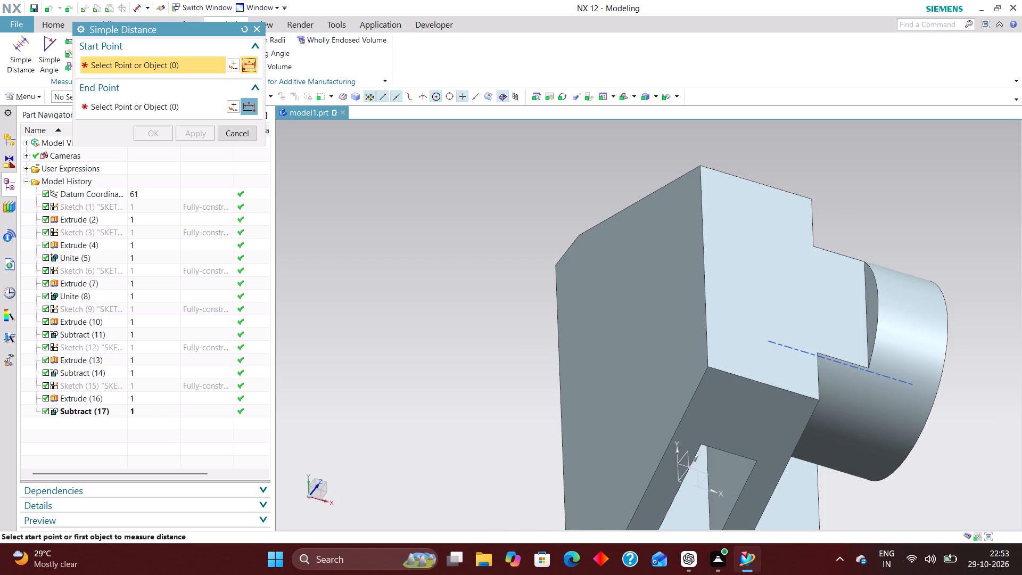
{"action": "left_click", "coordinate": [875, 310]}
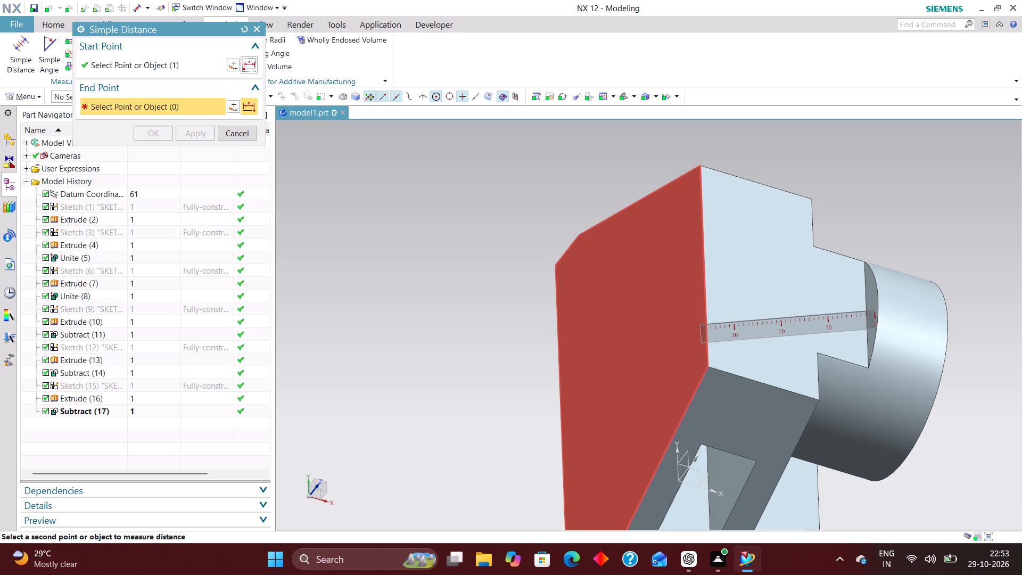
{"action": "left_click", "coordinate": [697, 323]}
{"action": "left_click", "coordinate": [238, 130]}
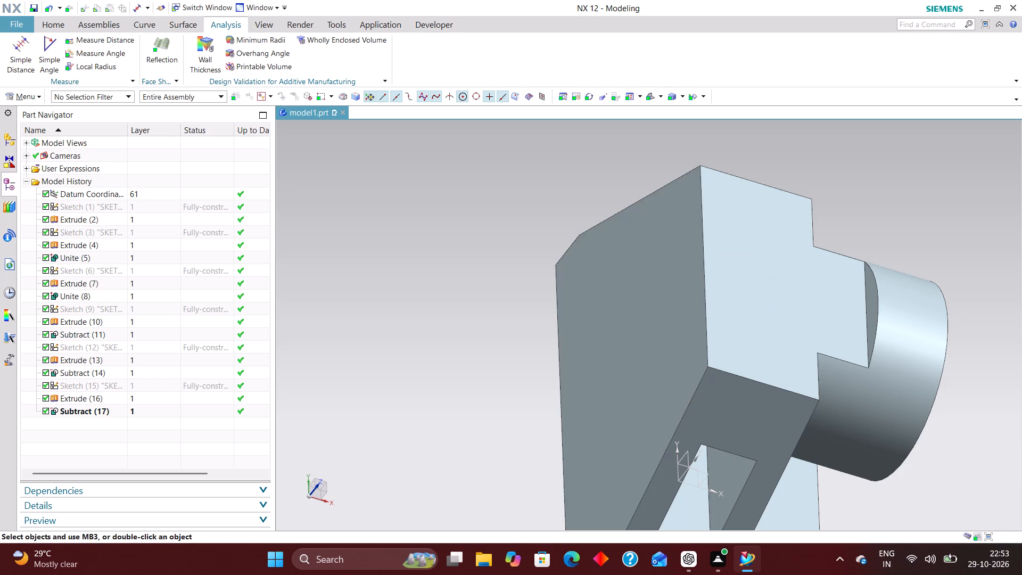
Assign the datum coordinate system to layer 220 through its object display settings.
{"action": "middle_click_drag", "start_coordinate": [563, 352], "coordinate": [538, 324]}
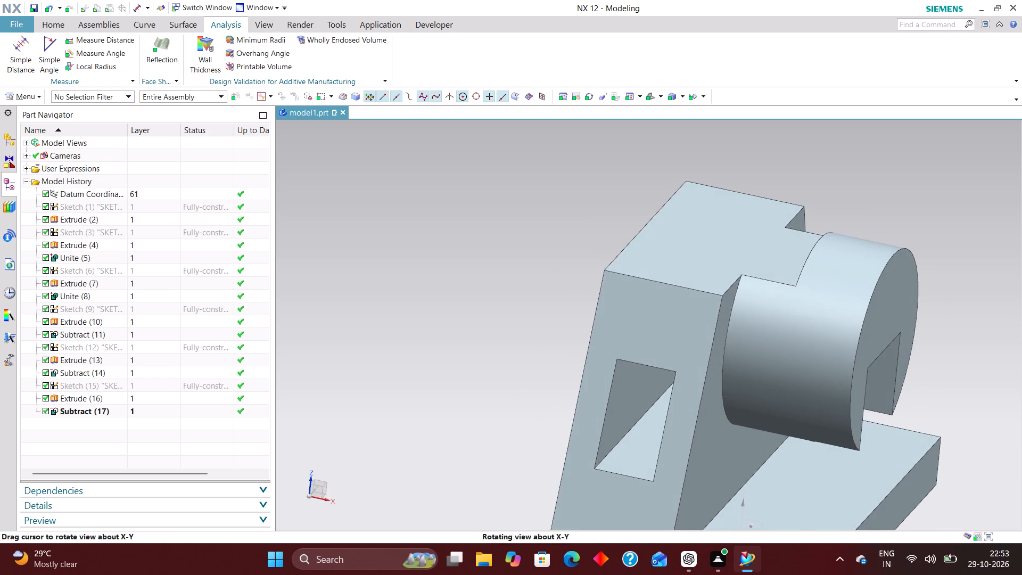
{"action": "middle_click_drag", "start_coordinate": [538, 324], "coordinate": [537, 324]}
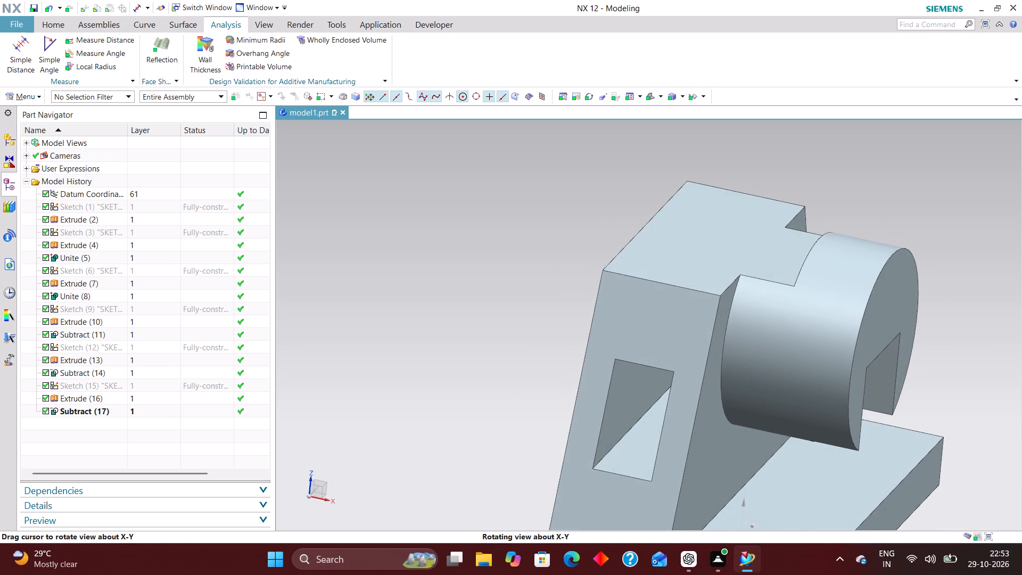
{"action": "middle_click_drag", "start_coordinate": [537, 324], "coordinate": [538, 330]}
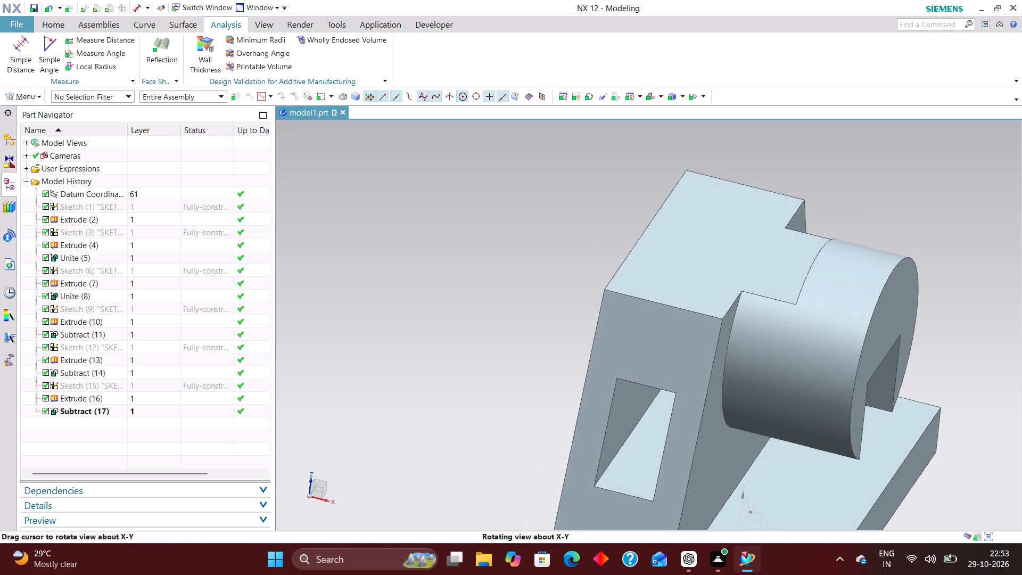
{"action": "middle_click_drag", "start_coordinate": [538, 330], "coordinate": [518, 325]}
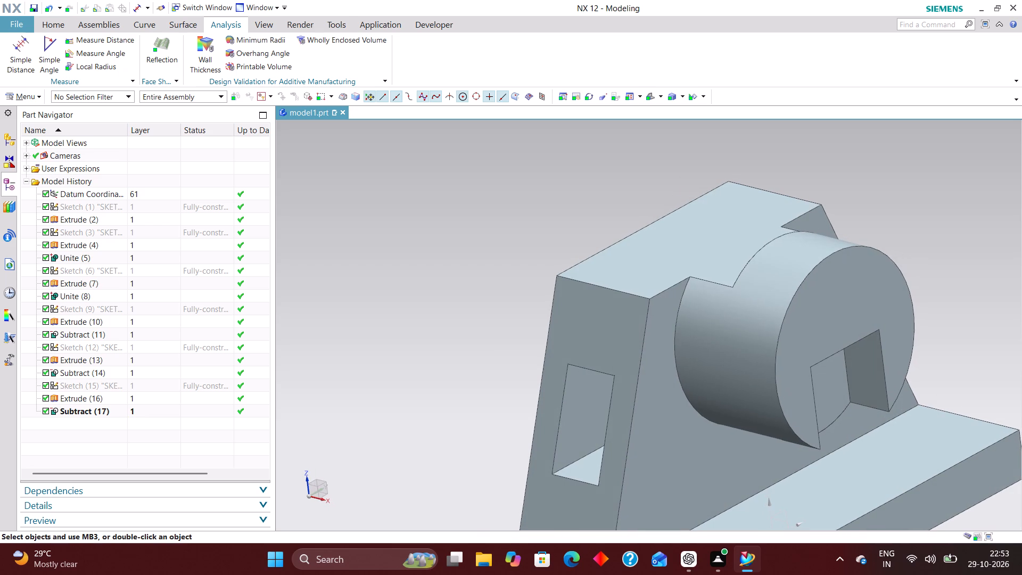
{"action": "left_click", "coordinate": [49, 22]}
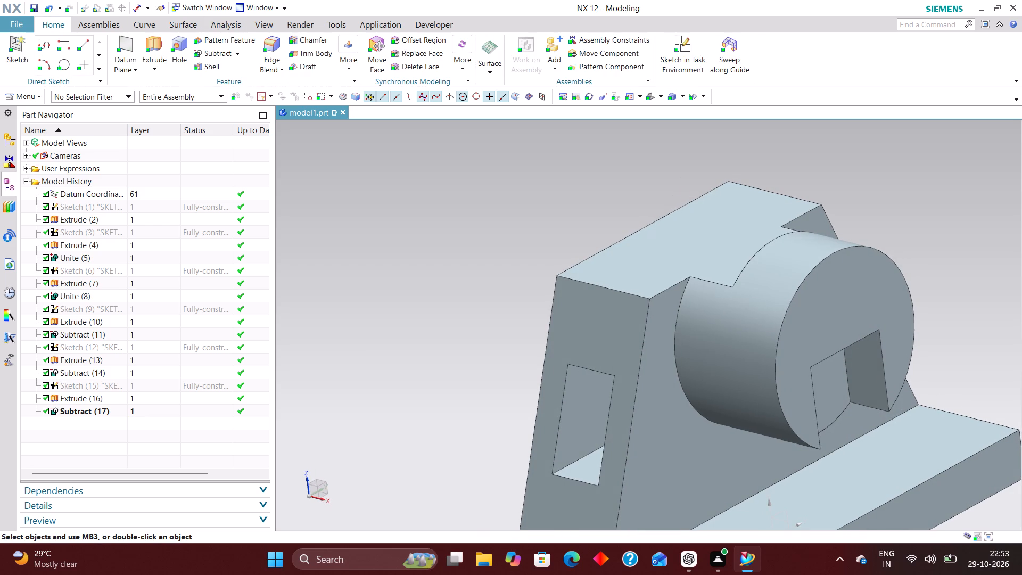
{"action": "left_click", "coordinate": [649, 97]}
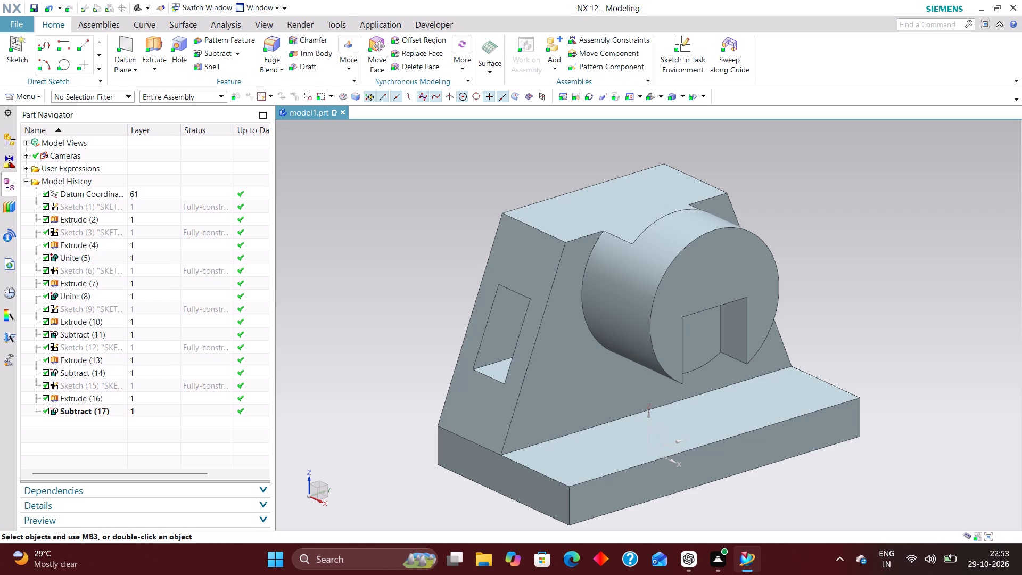
{"action": "left_click", "coordinate": [150, 198]}
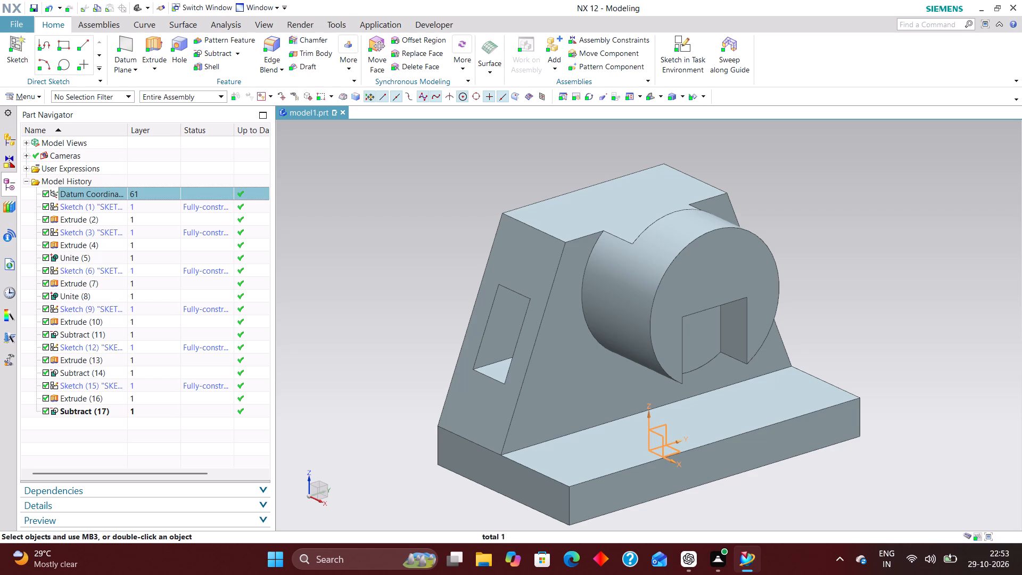
{"action": "key", "text": "ctrl+j"}
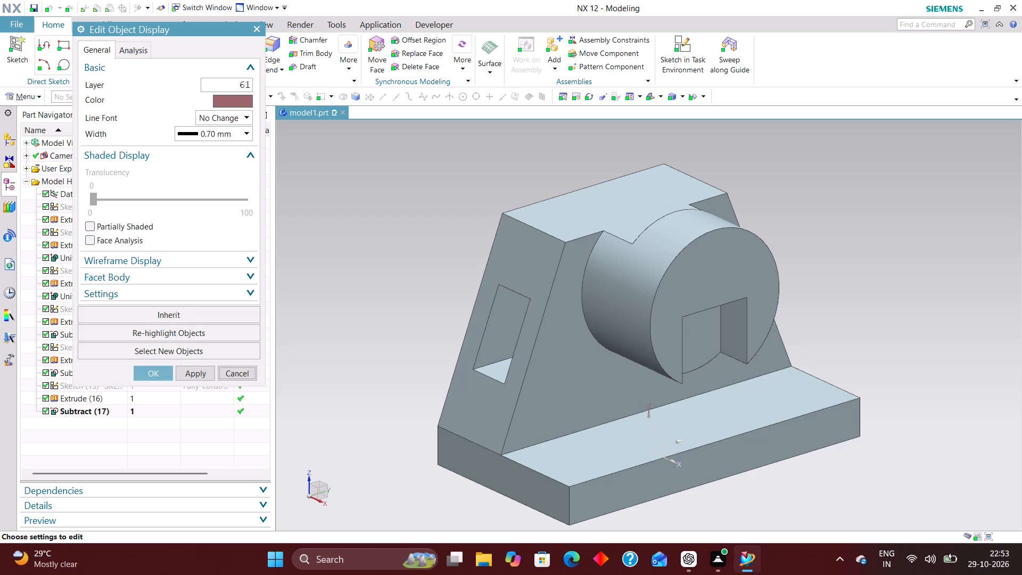
{"action": "left_click_drag", "start_coordinate": [222, 86], "coordinate": [547, 95]}
{"action": "key", "text": "2"}
{"action": "key", "text": "2"}
{"action": "key", "text": "0"}
{"action": "key", "text": "Return"}
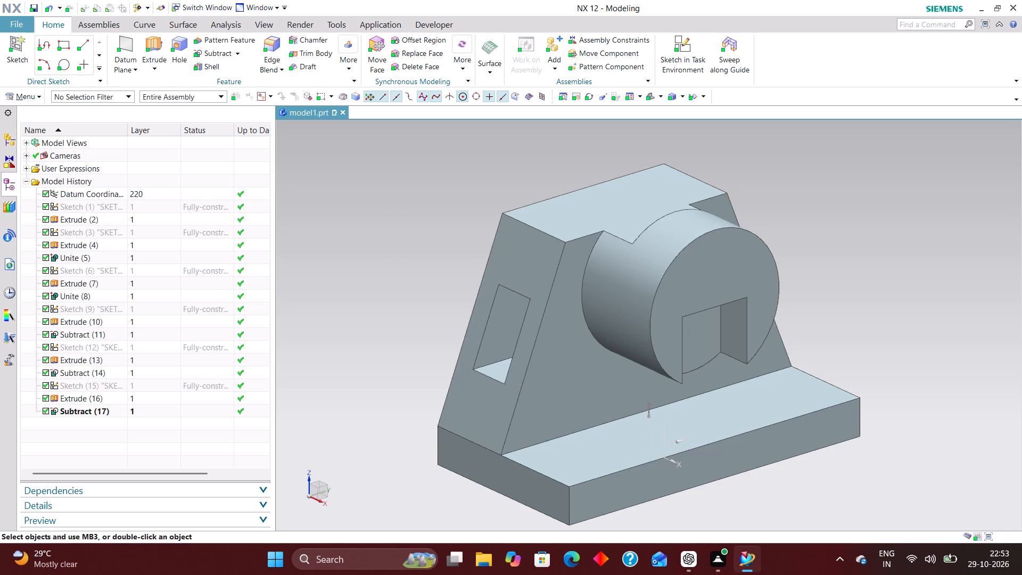
Assign the base plate's rectangle sketch, Sketch (1), to layer 11 through its object display settings.
{"action": "left_click", "coordinate": [157, 207]}
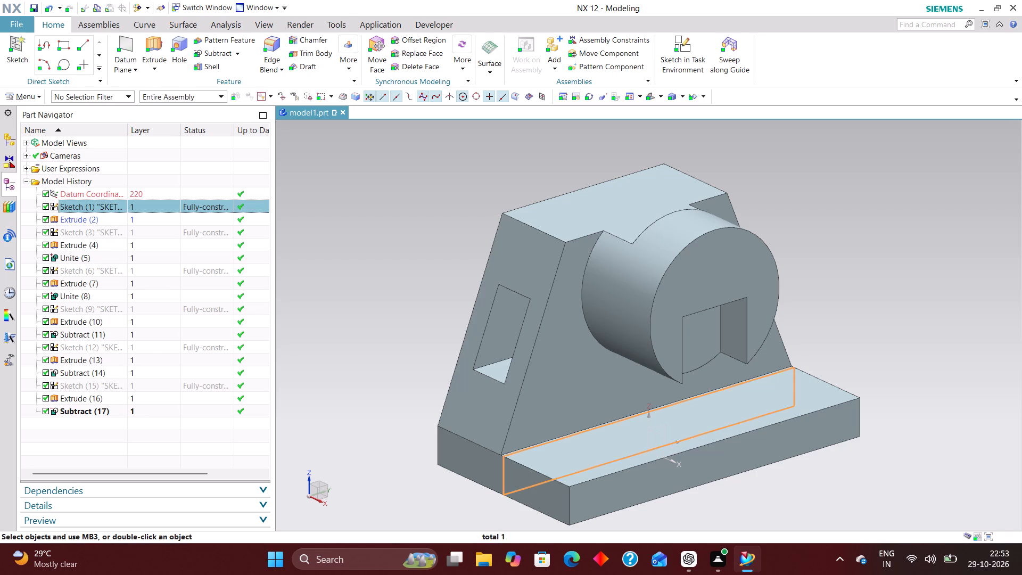
{"action": "key", "text": "ctrl+j"}
{"action": "key", "text": "2"}
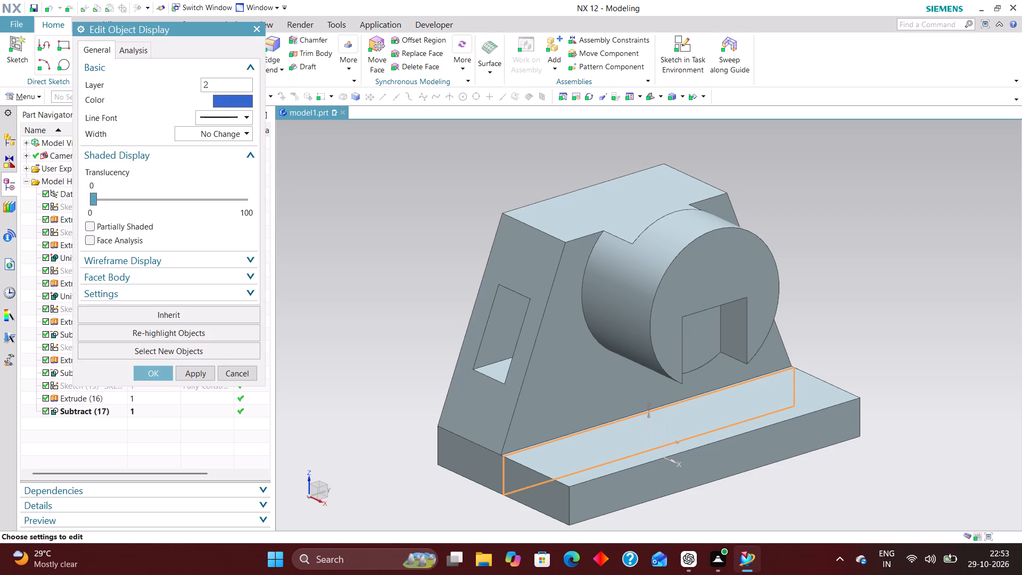
{"action": "key", "text": "BackSpace"}
{"action": "type", "text": "11"}
{"action": "key", "text": "Return"}
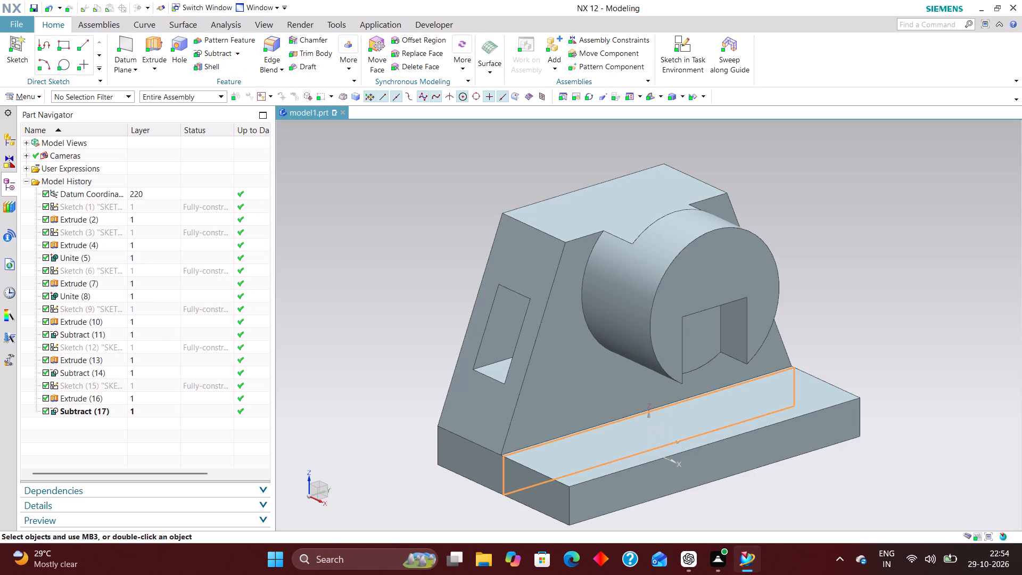
Assign the pedestal's solid body to layer 2 through its object display settings.
{"action": "left_click", "coordinate": [149, 217]}
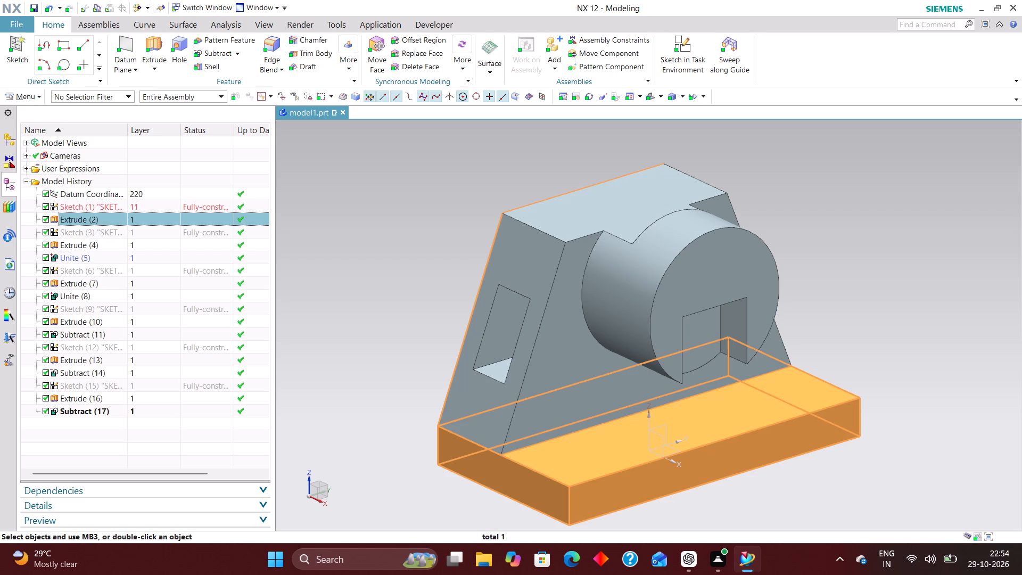
{"action": "key", "text": "ctrl+j"}
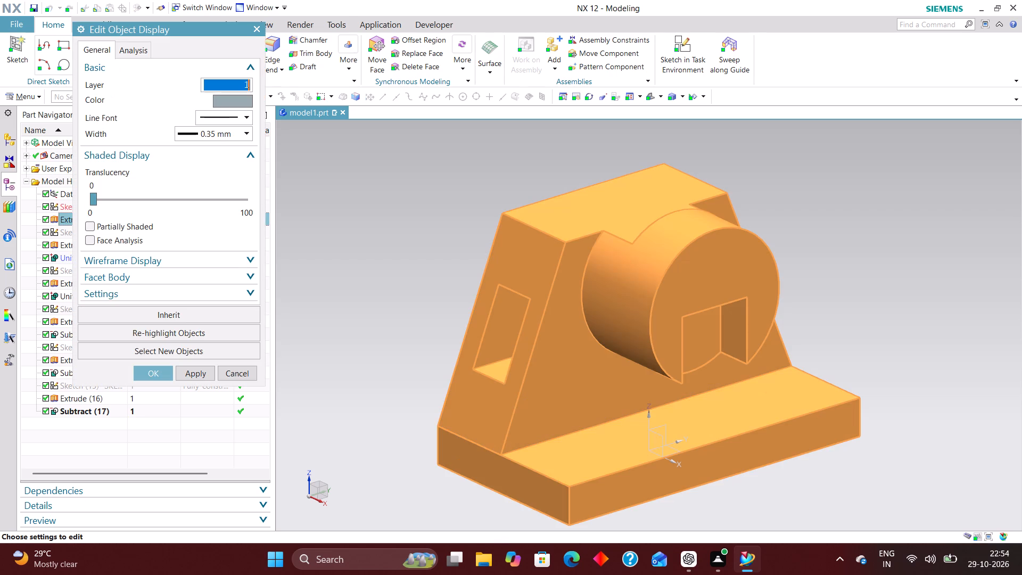
{"action": "key", "text": "2"}
{"action": "key", "text": "Return"}
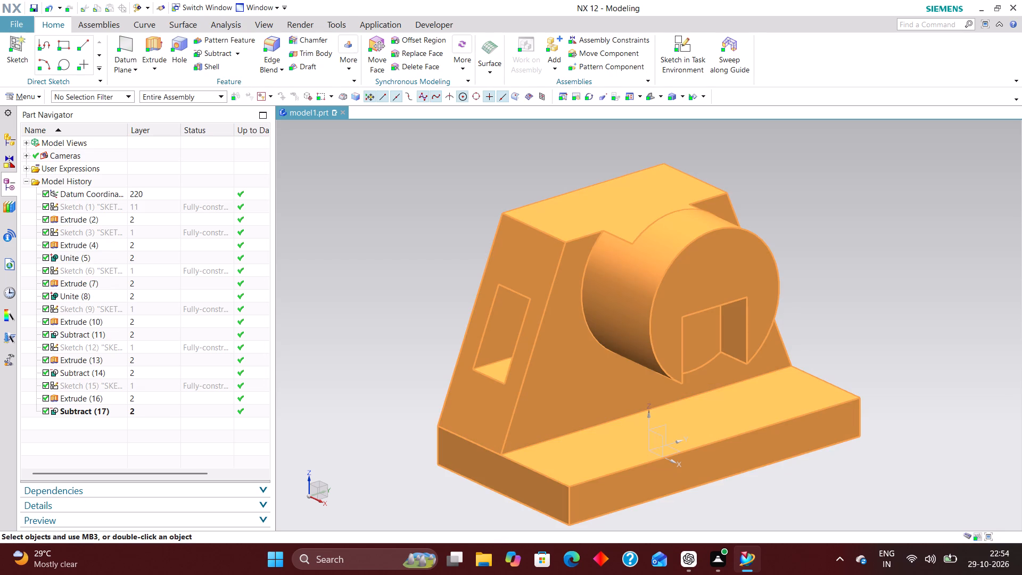
Assign the upright's trapezoidal profile sketch, Sketch (3), to layer 12 through its object display settings.
{"action": "left_click", "coordinate": [152, 233]}
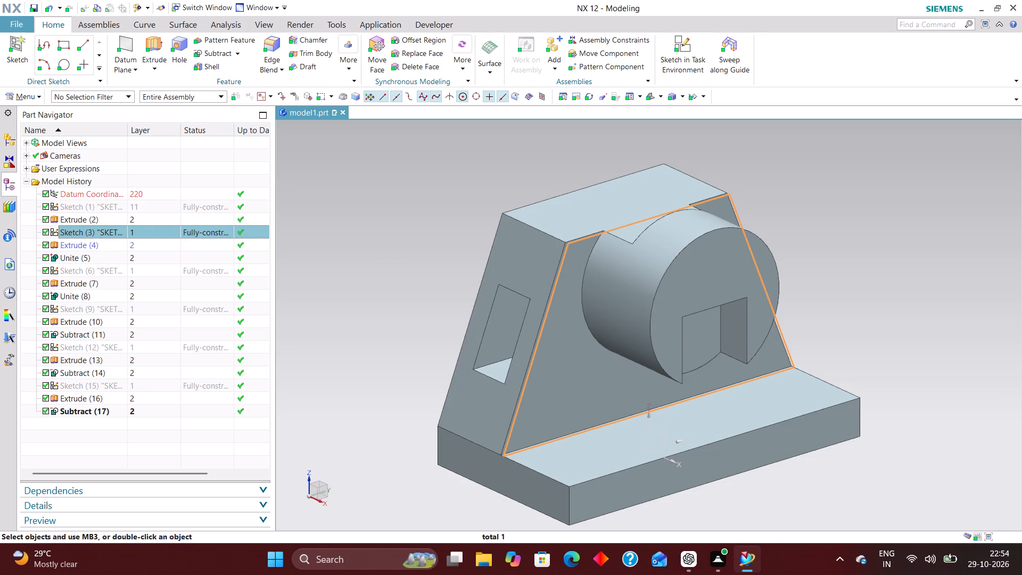
{"action": "key", "text": "ctrl+j"}
{"action": "type", "text": "12"}
{"action": "key", "text": "Return"}
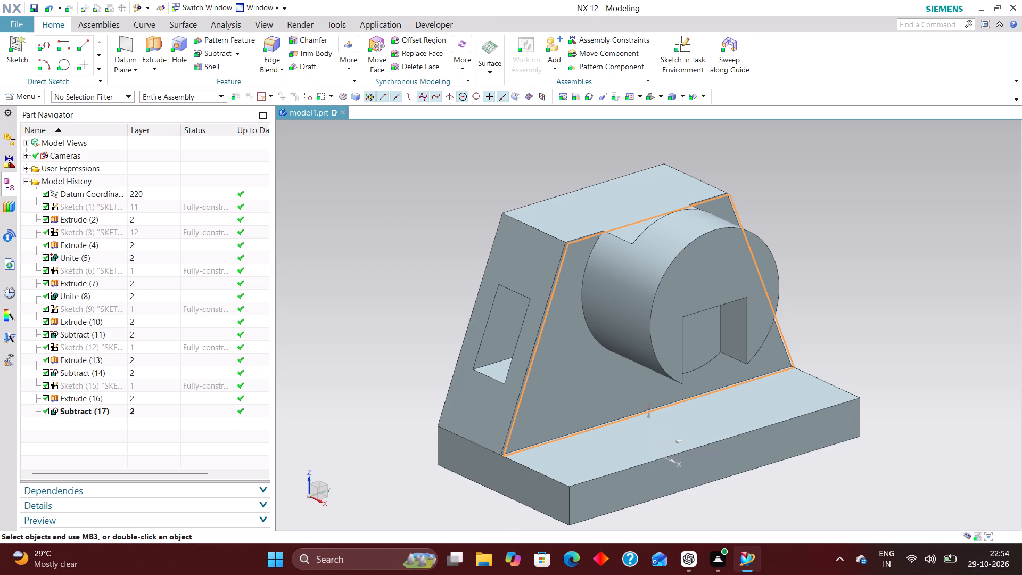
Assign the boss's circle sketch, Sketch (6), to layer 13 through its object display settings.
{"action": "left_click", "coordinate": [150, 274]}
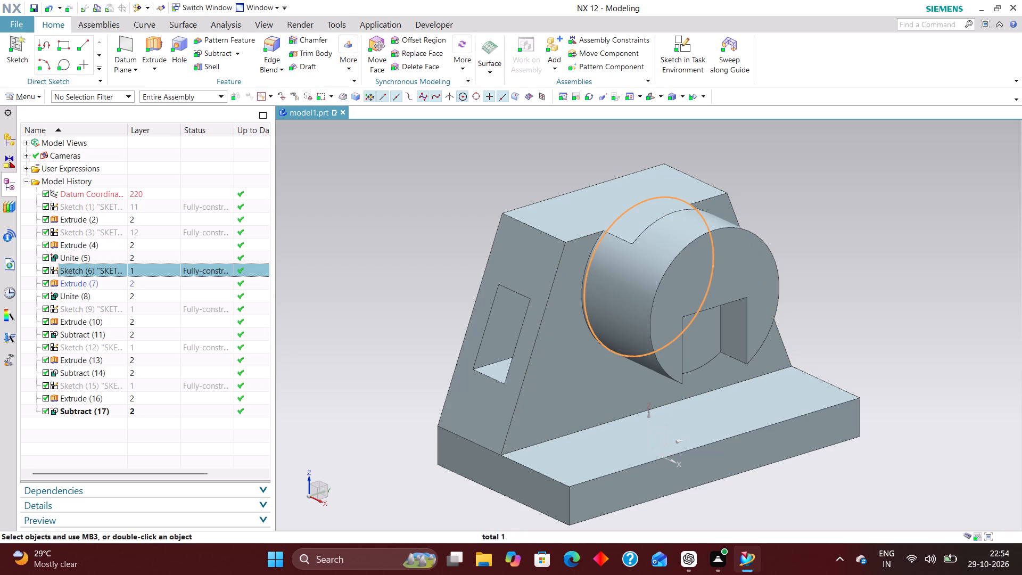
{"action": "key", "text": "ctrl+j"}
{"action": "type", "text": "13"}
{"action": "key", "text": "Return"}
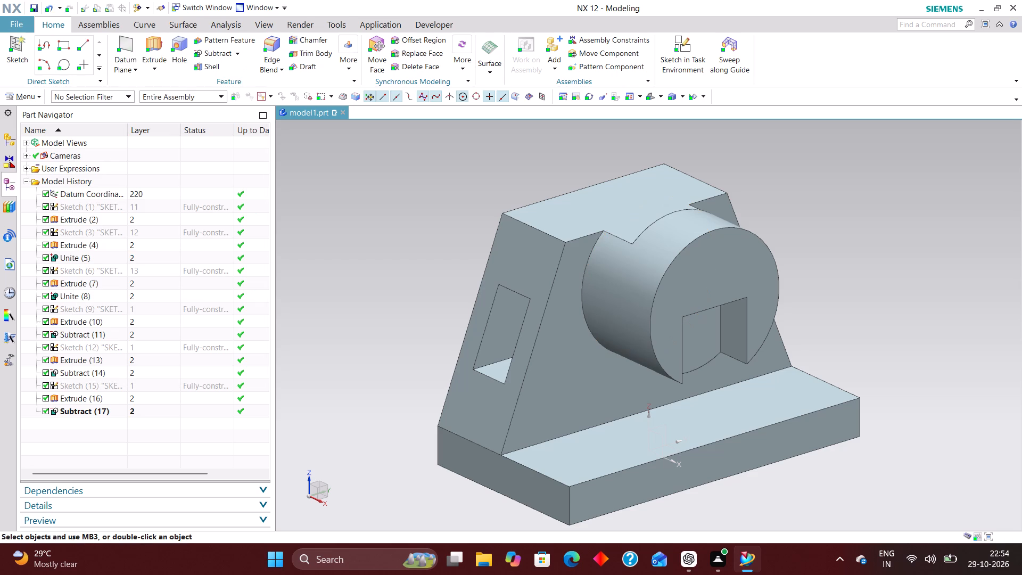
Assign the horizontal rectangle sketch near the base, Sketch (9), to layer 14 through its object display settings.
{"action": "left_click", "coordinate": [144, 307]}
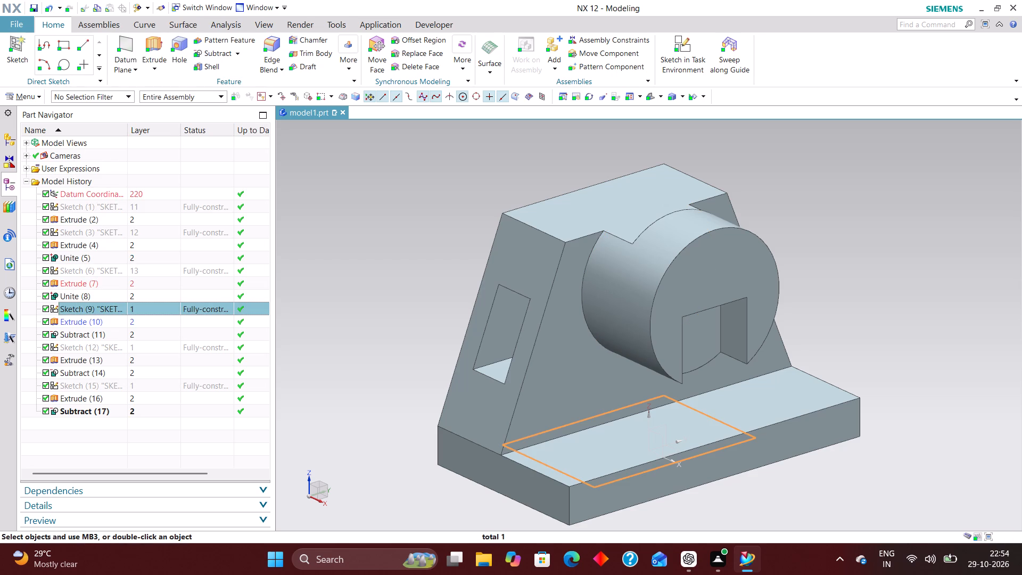
{"action": "key", "text": "ctrl+j"}
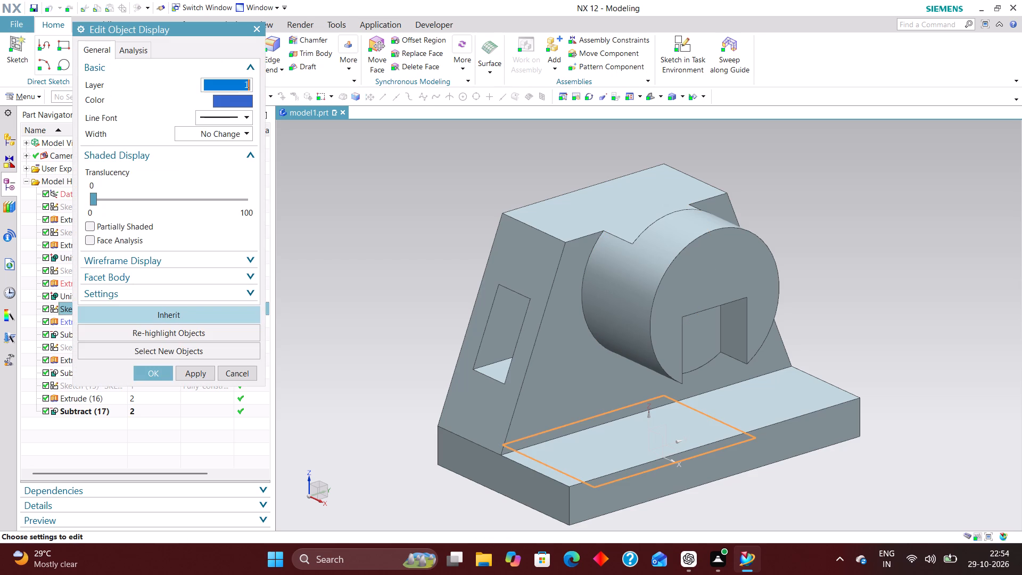
{"action": "type", "text": "14"}
{"action": "key", "text": "Return"}
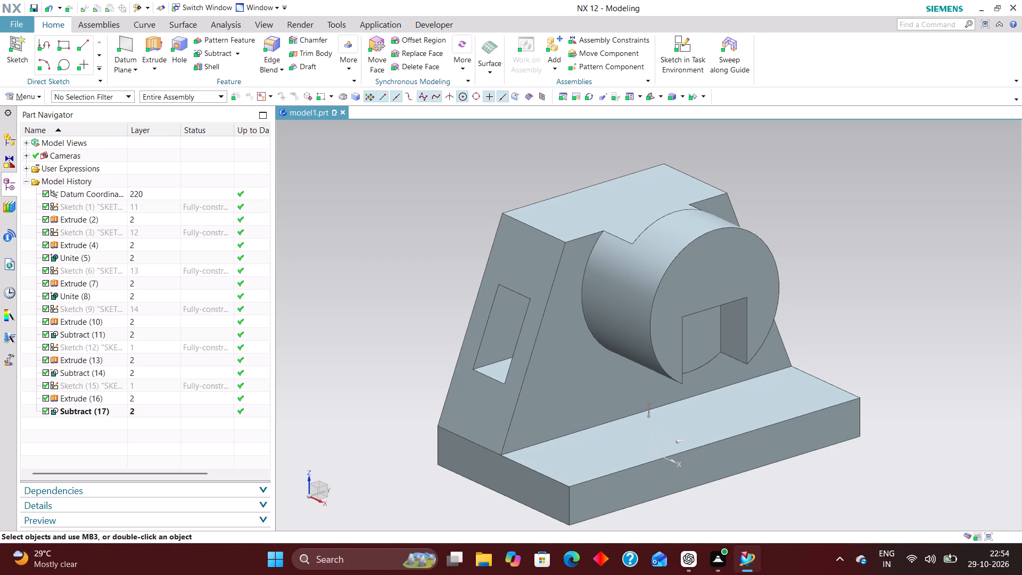
Assign the rectangle sketch of the boss's front notch, Sketch (12), to layer 15 through its object display settings.
{"action": "left_click", "coordinate": [142, 341]}
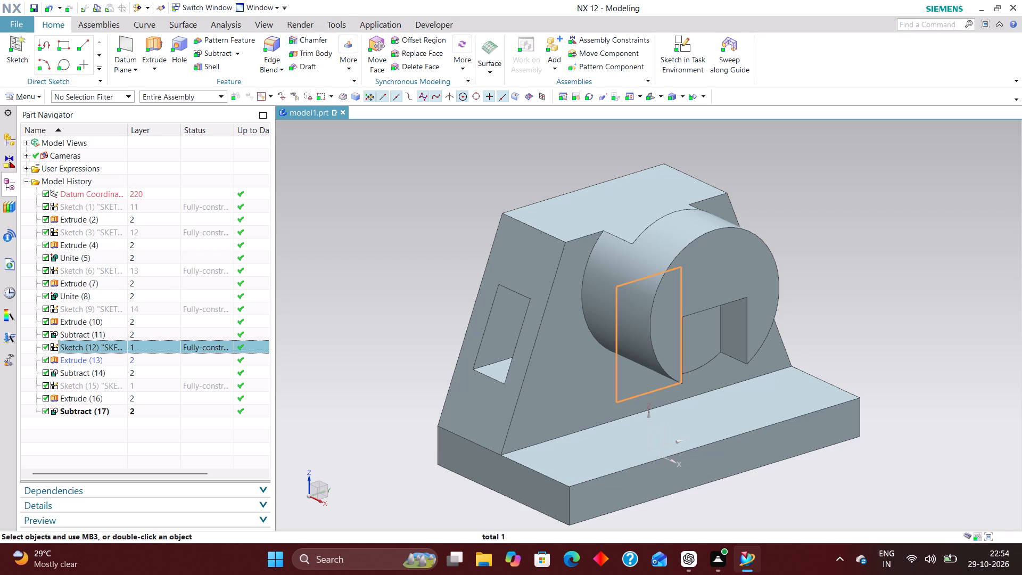
{"action": "key", "text": "ctrl+j"}
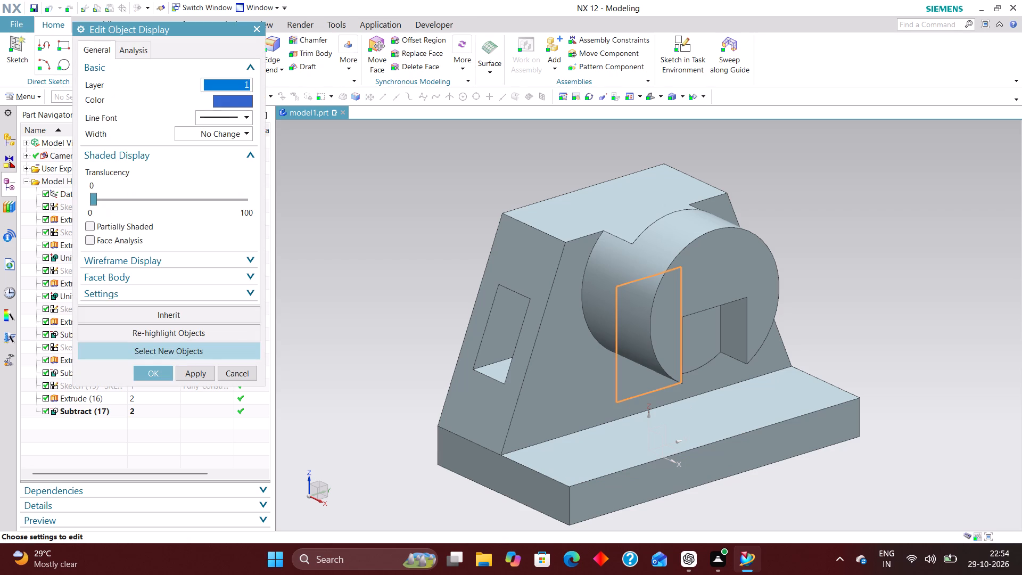
{"action": "type", "text": "15"}
{"action": "key", "text": "Return"}
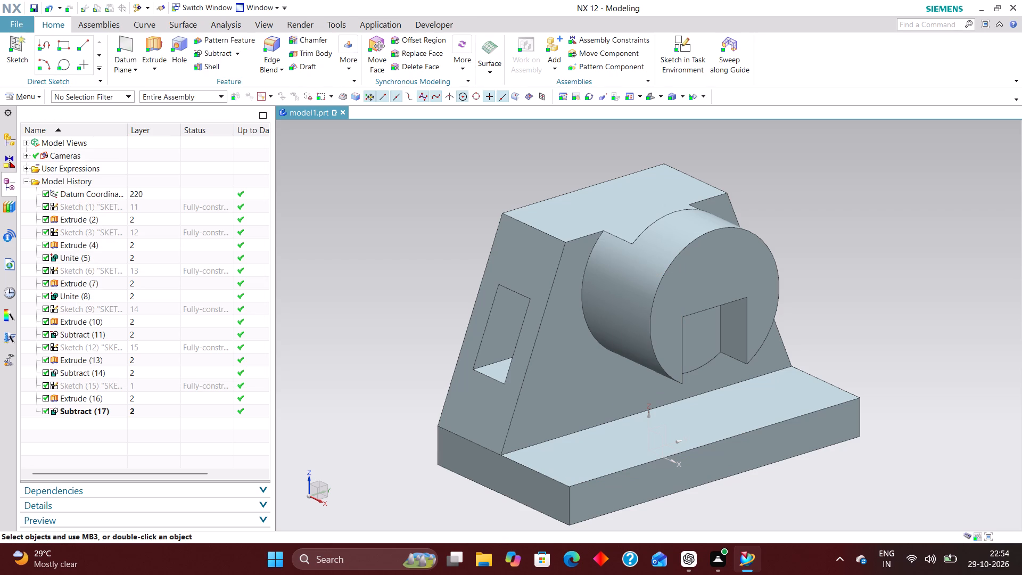
Assign the last rectangle sketch in the model history, Sketch (15), to layer 16 through its object display settings.
{"action": "left_click", "coordinate": [139, 386]}
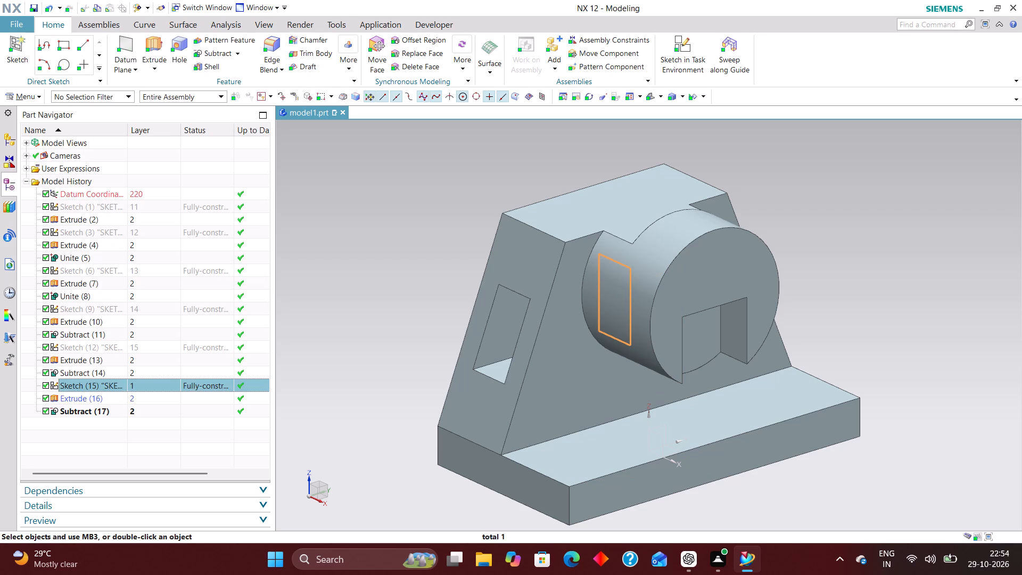
{"action": "key", "text": "ctrl+j"}
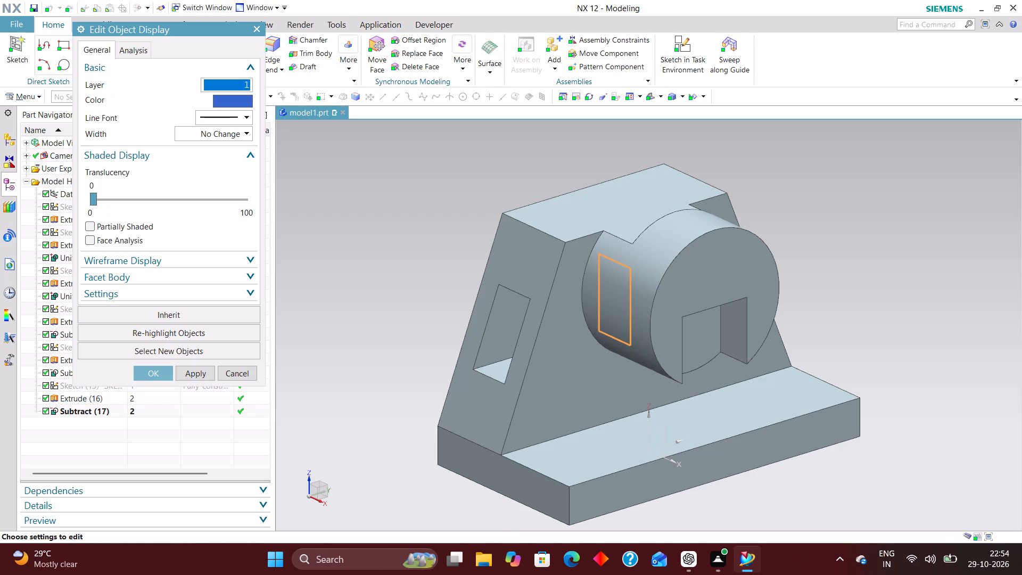
{"action": "type", "text": "16"}
{"action": "key", "text": "Return"}
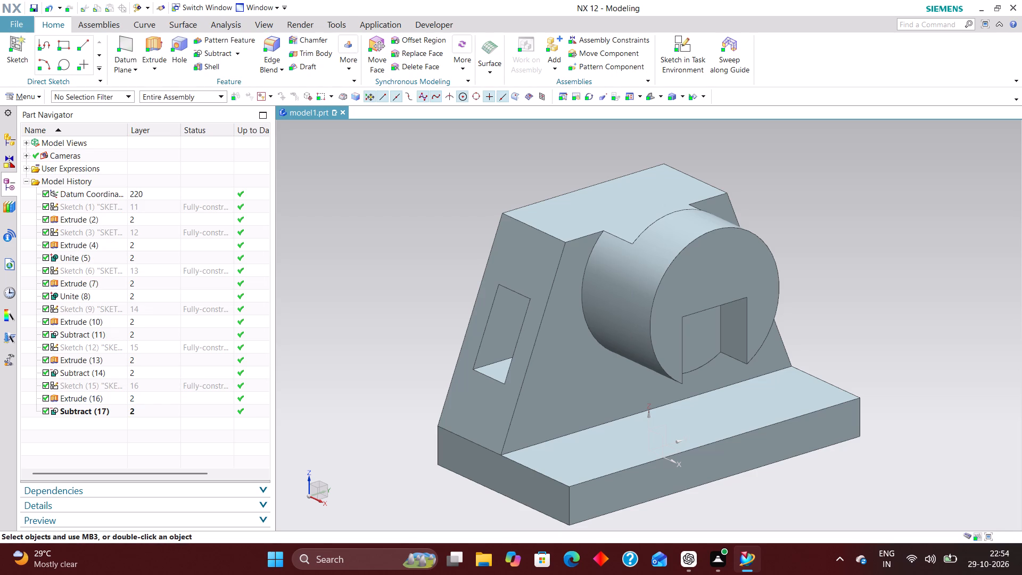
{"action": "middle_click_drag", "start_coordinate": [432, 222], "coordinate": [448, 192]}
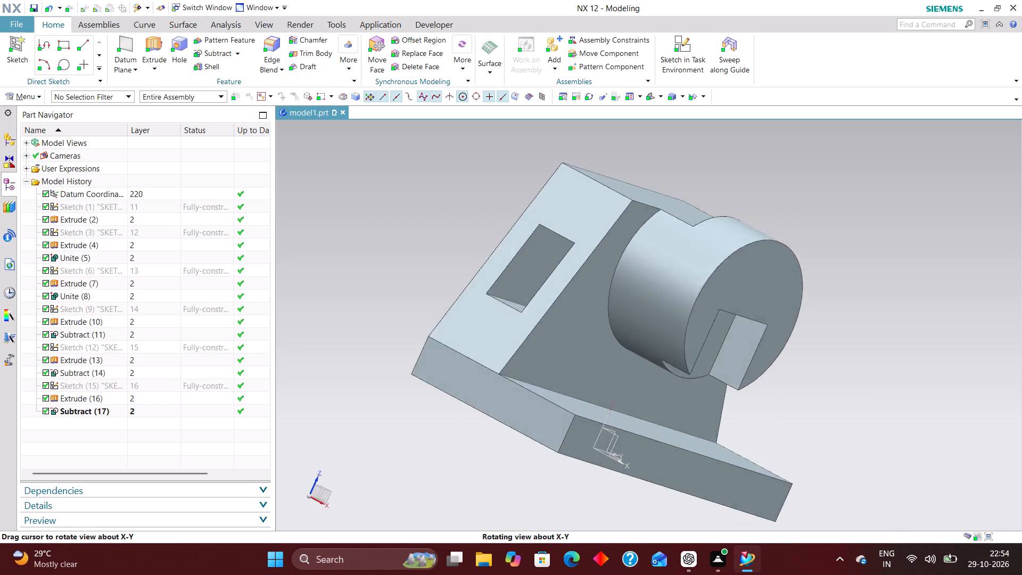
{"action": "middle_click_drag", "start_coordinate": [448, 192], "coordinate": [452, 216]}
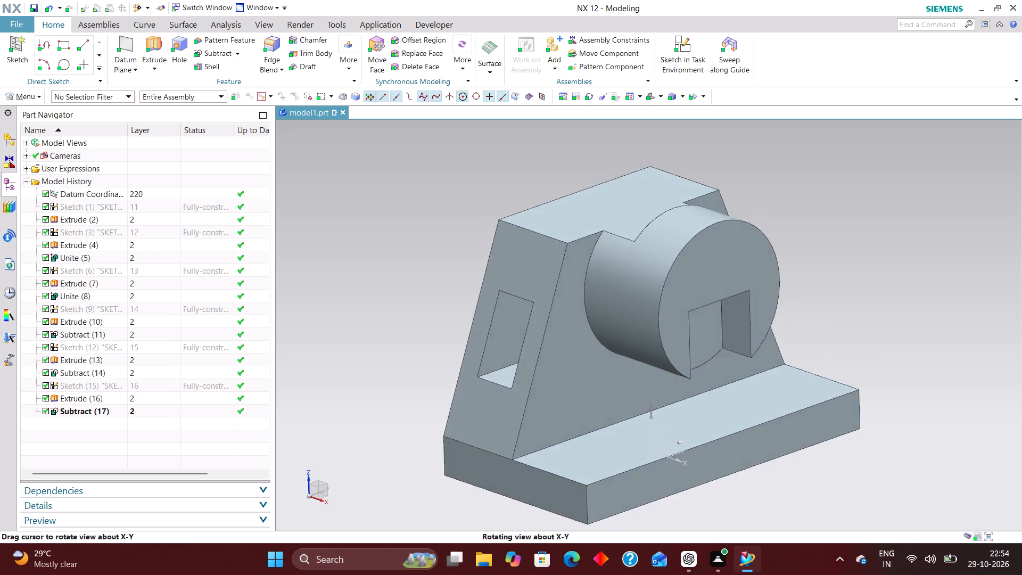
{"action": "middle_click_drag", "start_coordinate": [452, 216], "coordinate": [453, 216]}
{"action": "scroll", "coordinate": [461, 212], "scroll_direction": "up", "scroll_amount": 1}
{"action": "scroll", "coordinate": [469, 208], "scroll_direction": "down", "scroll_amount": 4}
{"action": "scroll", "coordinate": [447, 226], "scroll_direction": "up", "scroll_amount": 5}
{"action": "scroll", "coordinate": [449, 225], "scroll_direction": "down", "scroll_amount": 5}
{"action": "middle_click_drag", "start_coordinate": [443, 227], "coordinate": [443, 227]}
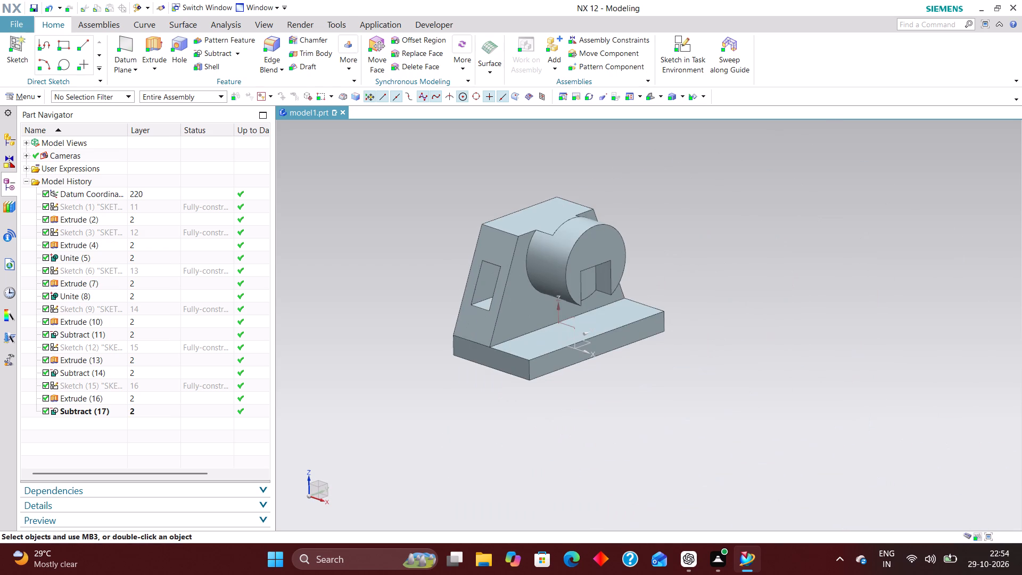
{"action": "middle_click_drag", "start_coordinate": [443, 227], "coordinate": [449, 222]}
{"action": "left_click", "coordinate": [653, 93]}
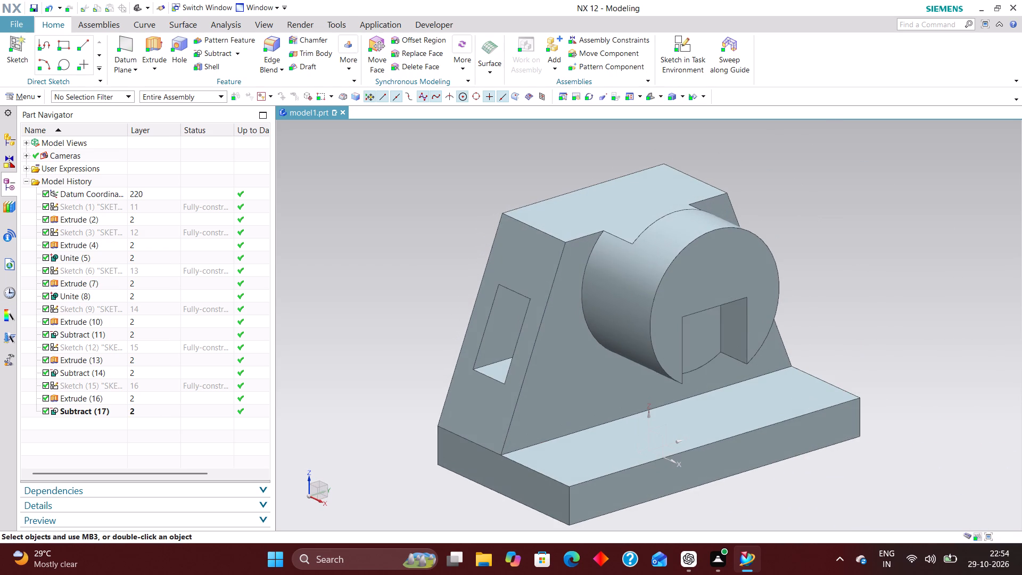
Assign the library material Iron_60 to the pedestal's solid body.
{"action": "left_click", "coordinate": [35, 93]}
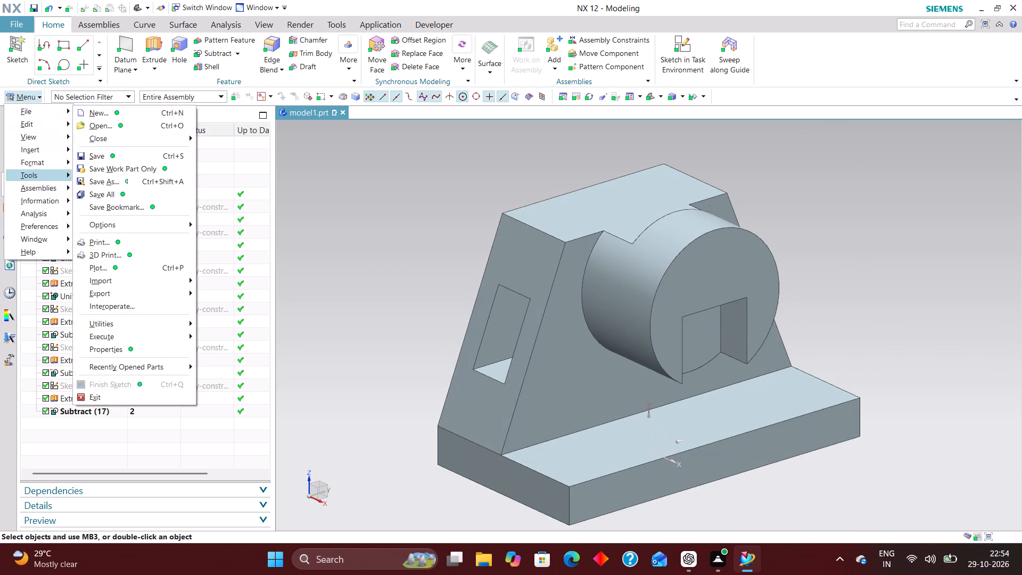
{"action": "left_click", "coordinate": [37, 180]}
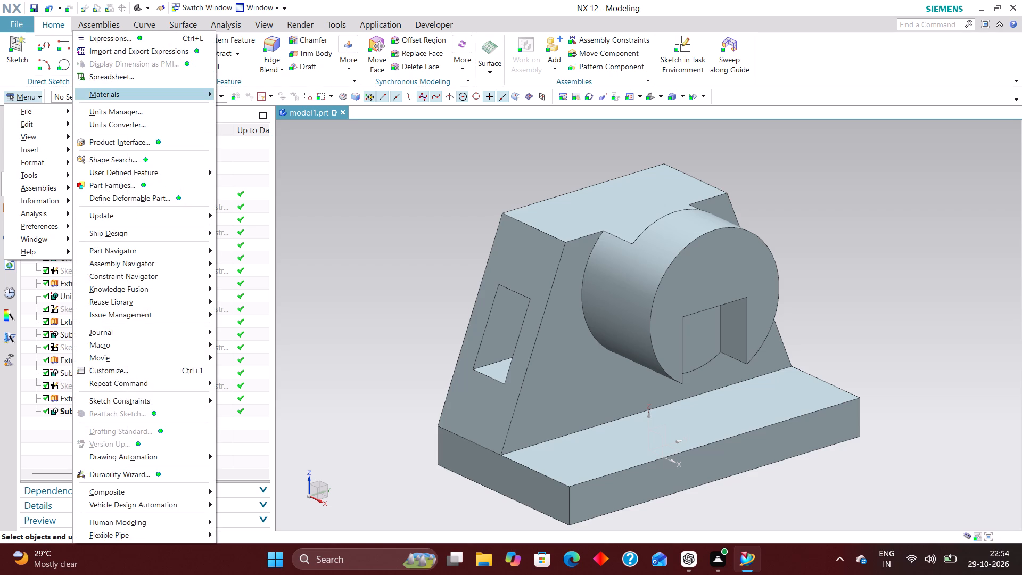
{"action": "left_click", "coordinate": [137, 94]}
{"action": "left_click", "coordinate": [248, 95]}
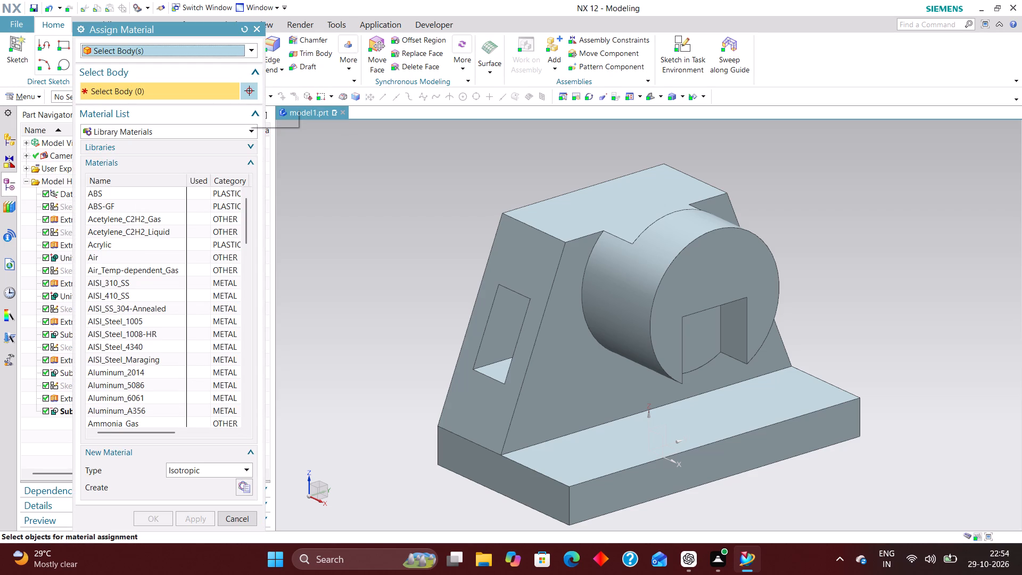
{"action": "scroll", "coordinate": [137, 260], "scroll_direction": "down", "scroll_amount": 4}
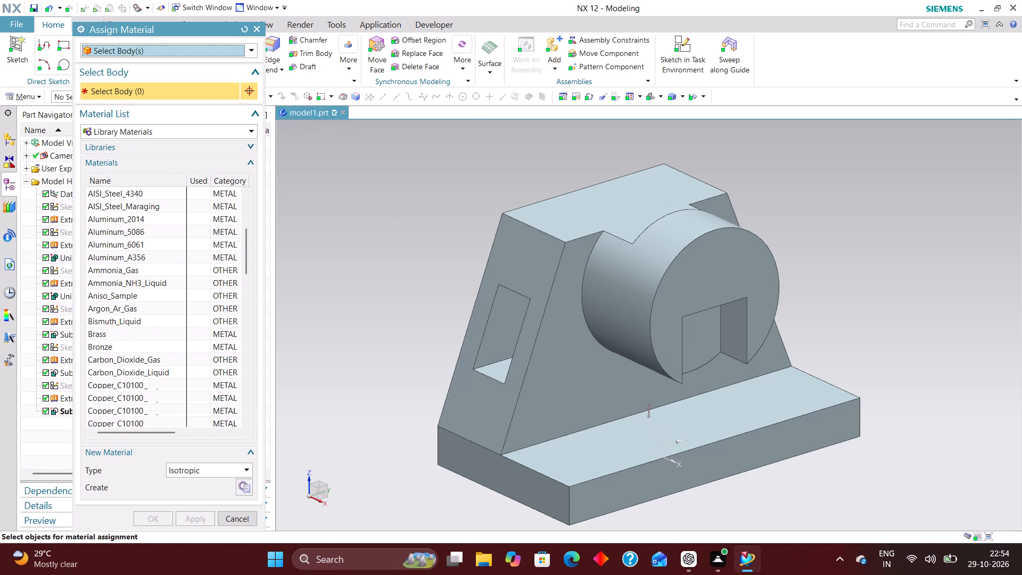
{"action": "scroll", "coordinate": [133, 252], "scroll_direction": "down", "scroll_amount": 2}
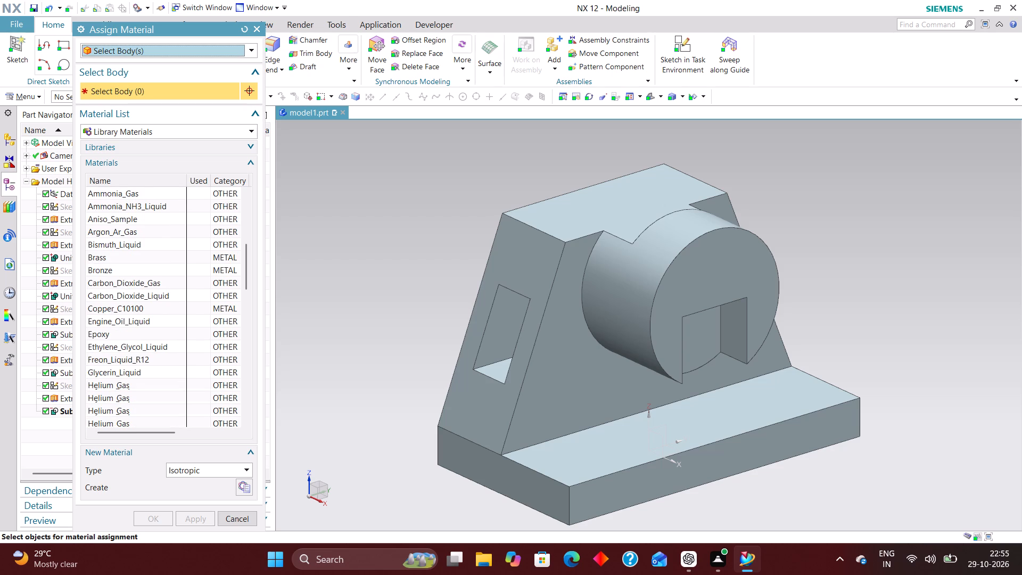
{"action": "scroll", "coordinate": [135, 256], "scroll_direction": "down", "scroll_amount": 3}
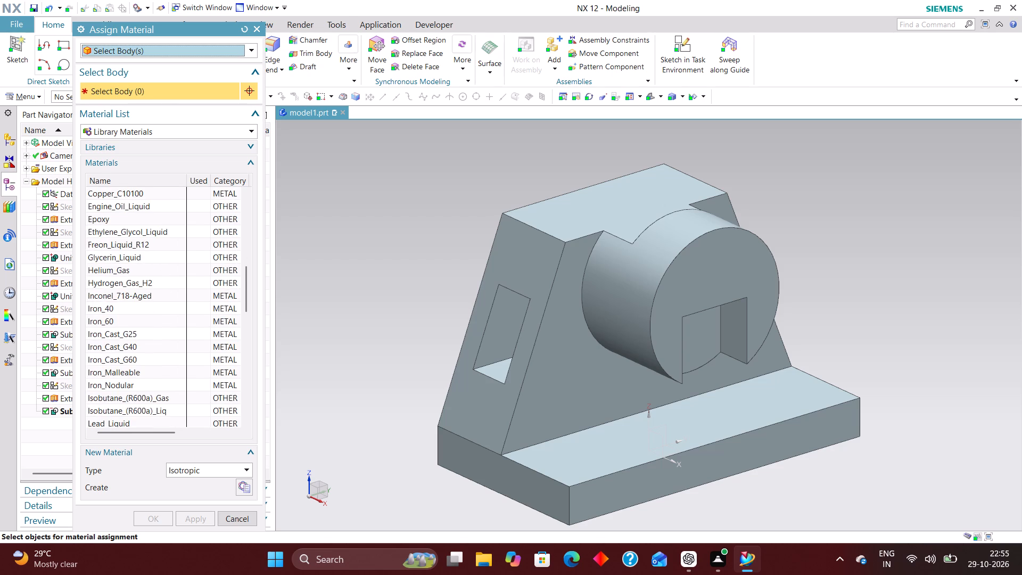
{"action": "scroll", "coordinate": [136, 267], "scroll_direction": "down", "scroll_amount": 1}
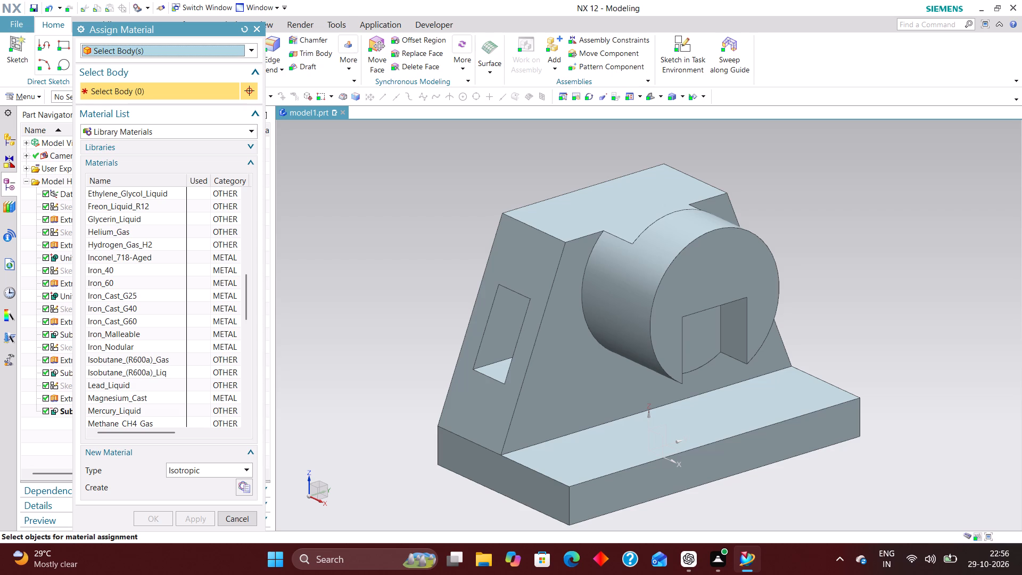
{"action": "left_click", "coordinate": [131, 321]}
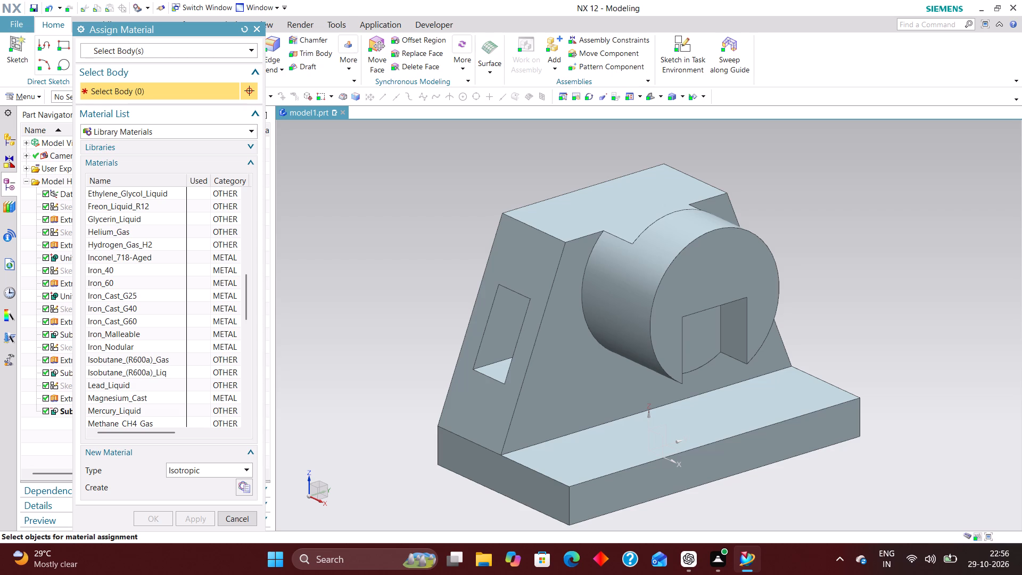
{"action": "left_click", "coordinate": [136, 284]}
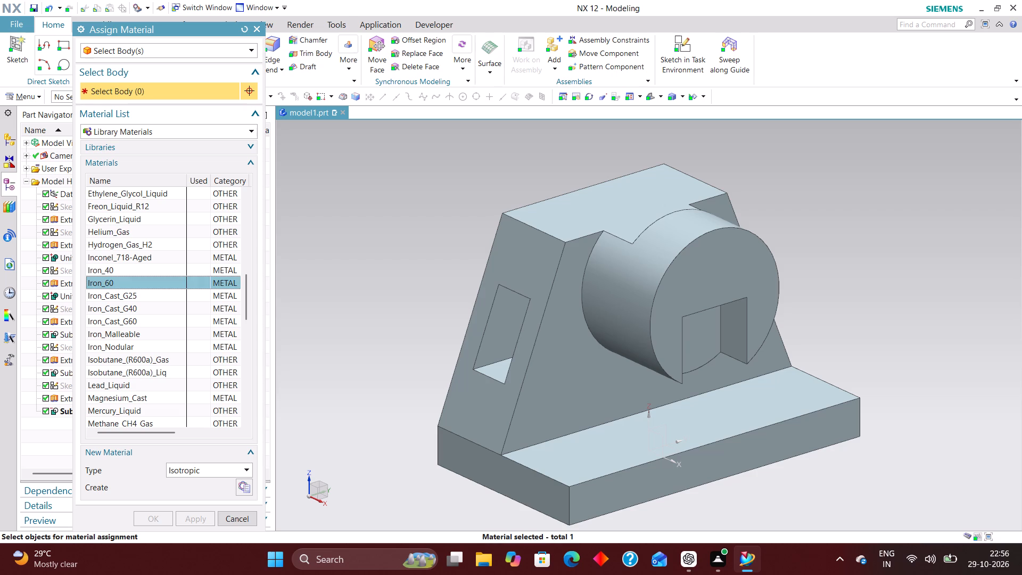
{"action": "left_click", "coordinate": [555, 270]}
{"action": "scroll", "coordinate": [128, 371], "scroll_direction": "down", "scroll_amount": 2}
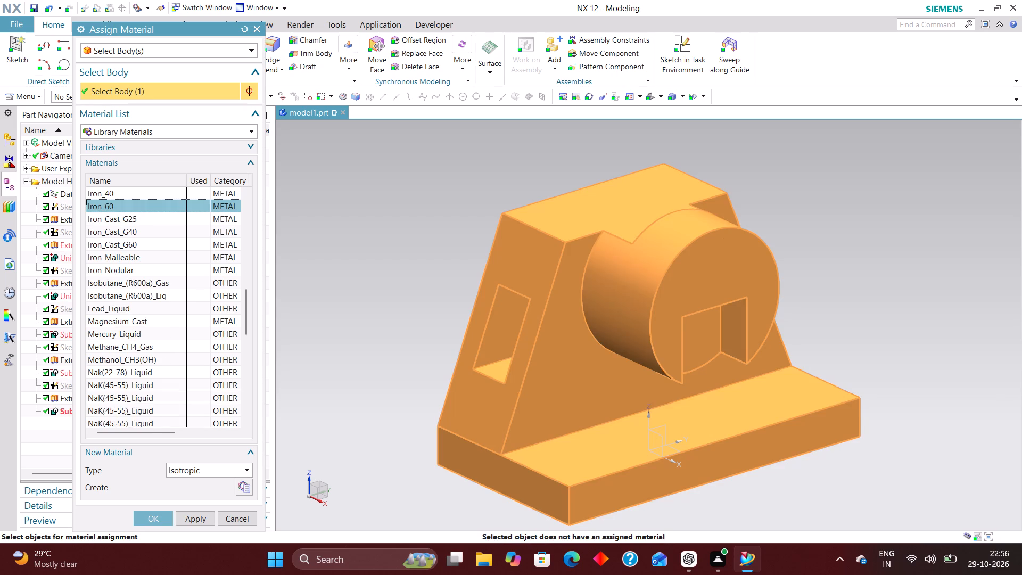
{"action": "left_click", "coordinate": [152, 514]}
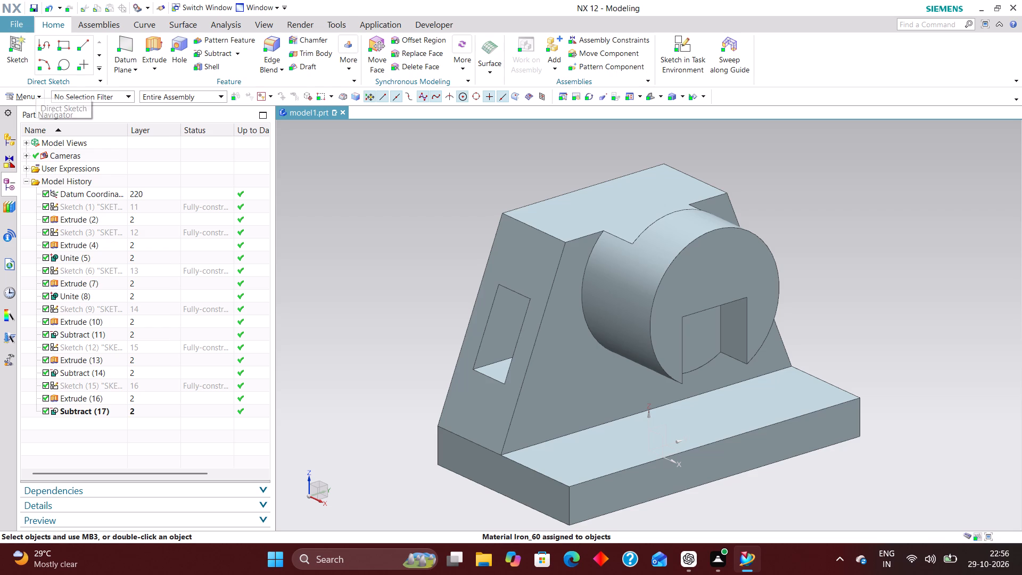
Update the part's weight data in the displayed part properties to calculate its mass.
{"action": "left_click", "coordinate": [39, 91]}
{"action": "left_click", "coordinate": [39, 98]}
{"action": "left_click", "coordinate": [39, 97]}
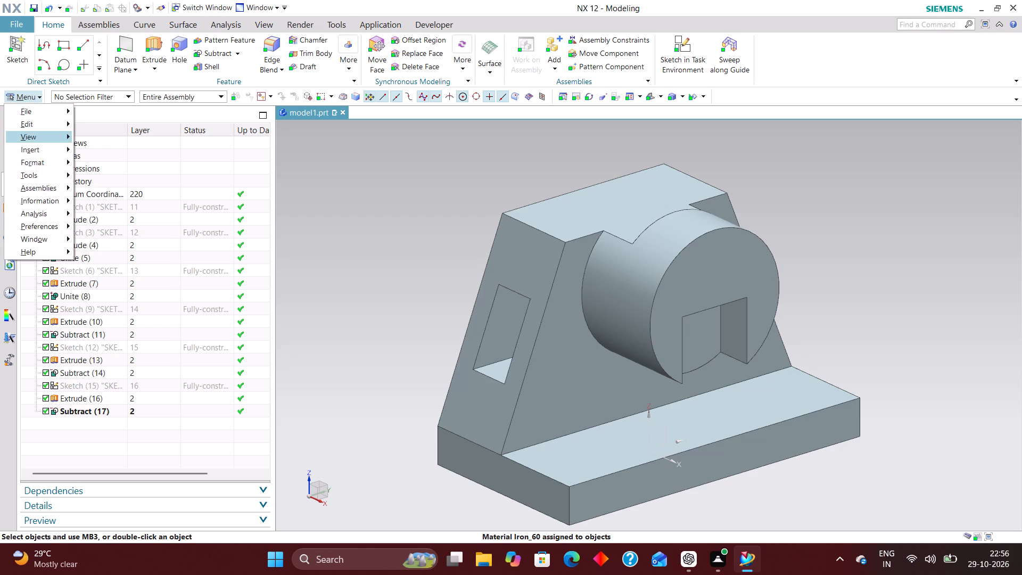
{"action": "left_click", "coordinate": [35, 106]}
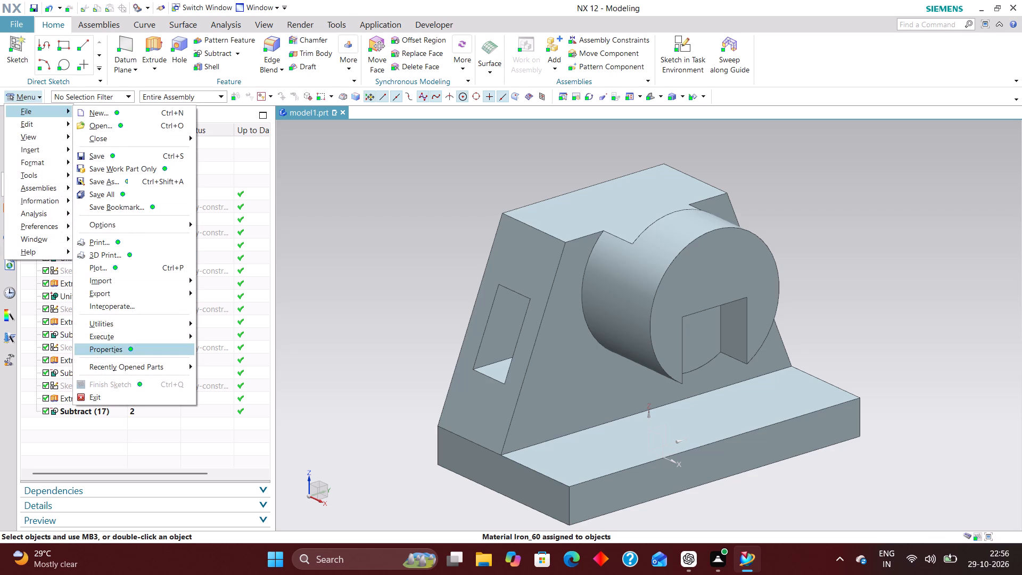
{"action": "left_click", "coordinate": [146, 351]}
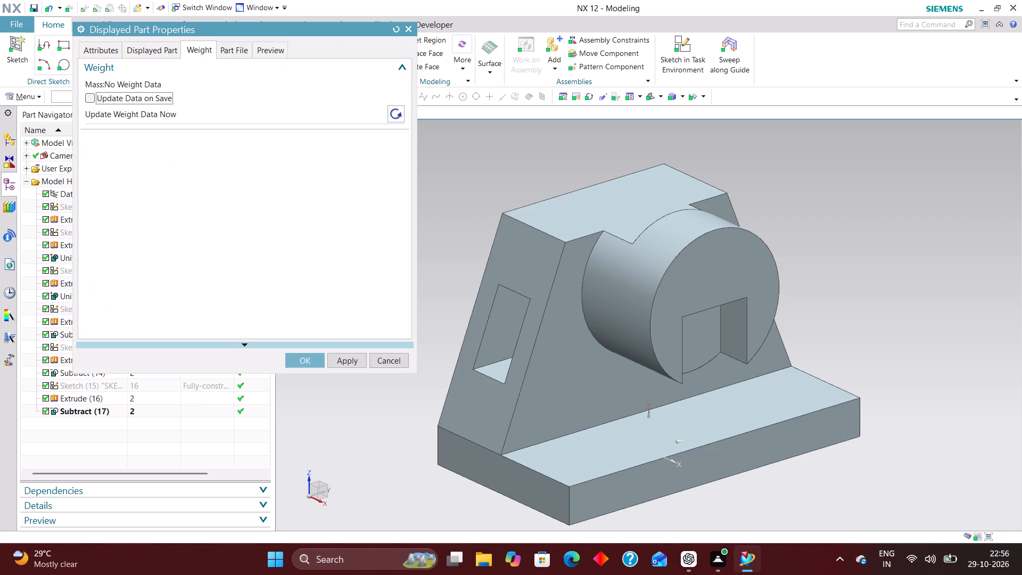
{"action": "left_click", "coordinate": [395, 118]}
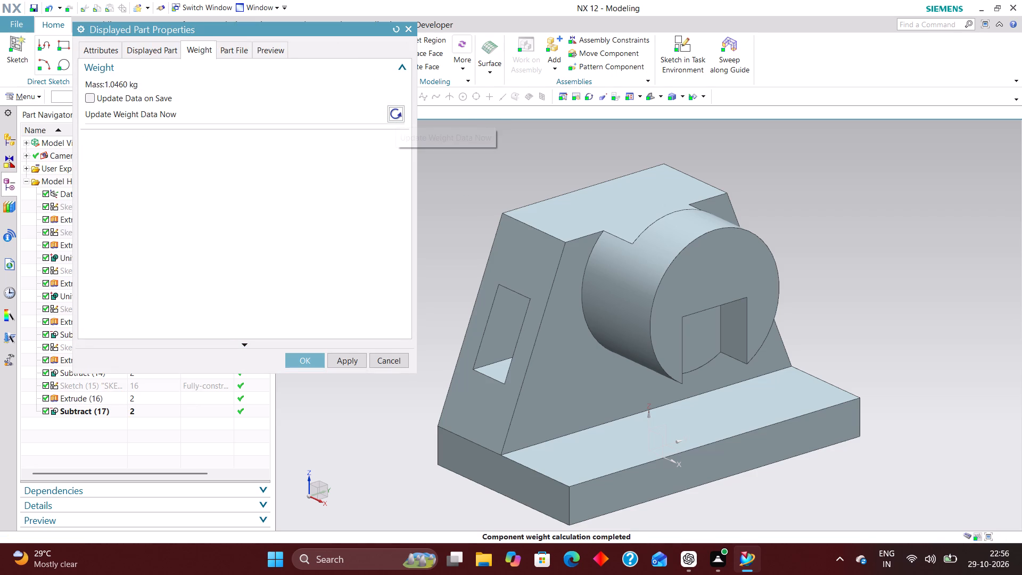
Accept the displayed part properties.
{"action": "left_click", "coordinate": [301, 362]}
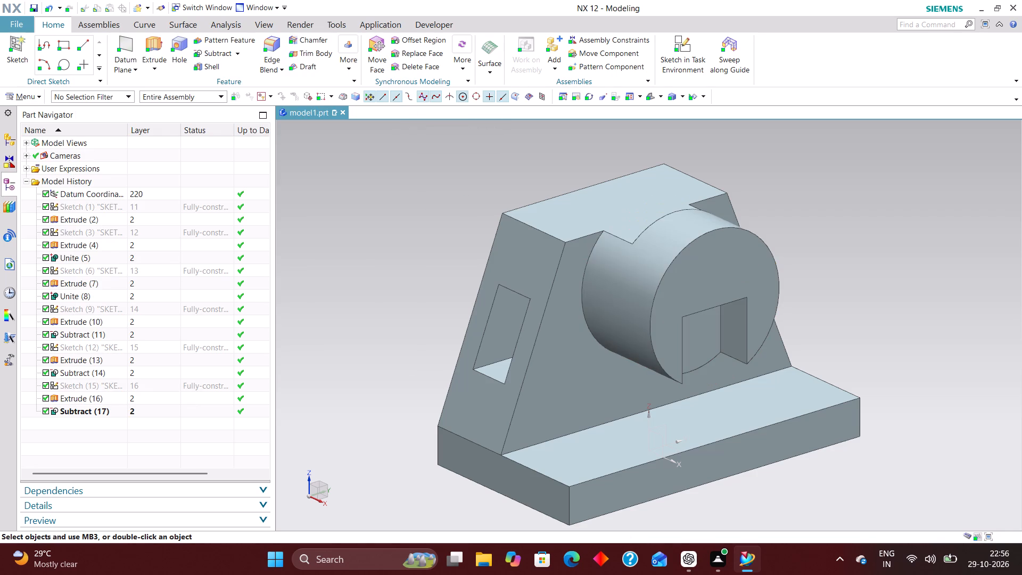
Create a new group containing the pedestal's solid body, keeping unique membership and the group display properties applied.
{"action": "left_click", "coordinate": [31, 104]}
{"action": "left_click", "coordinate": [36, 99]}
{"action": "double_click", "coordinate": [36, 95]}
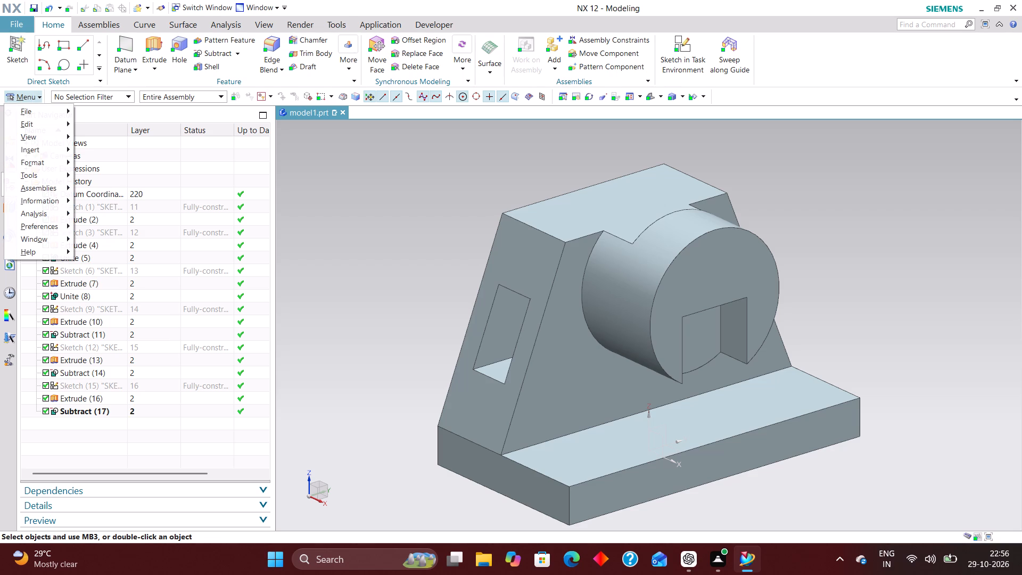
{"action": "left_click", "coordinate": [42, 165]}
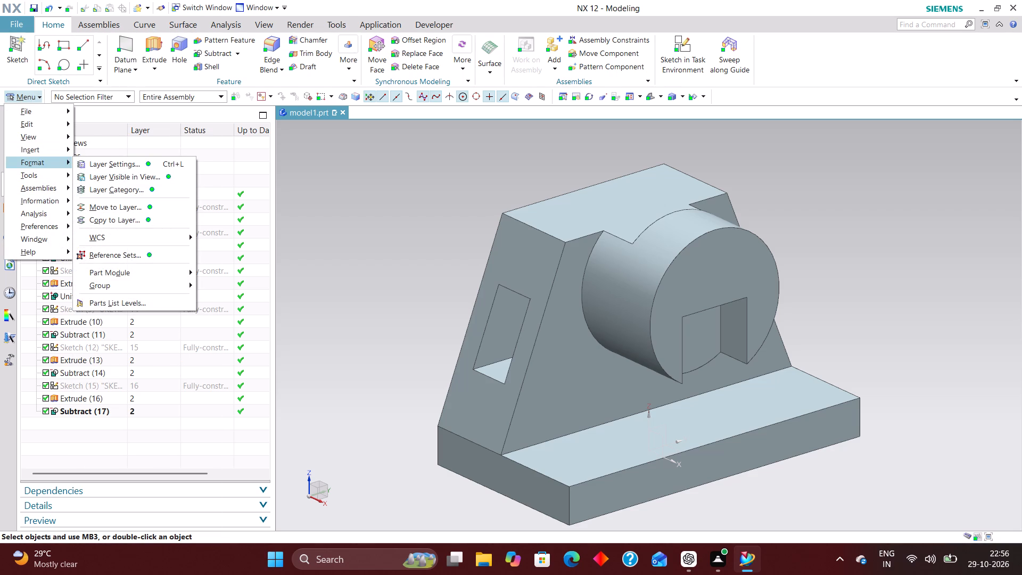
{"action": "left_click", "coordinate": [109, 289]}
{"action": "left_click", "coordinate": [255, 286]}
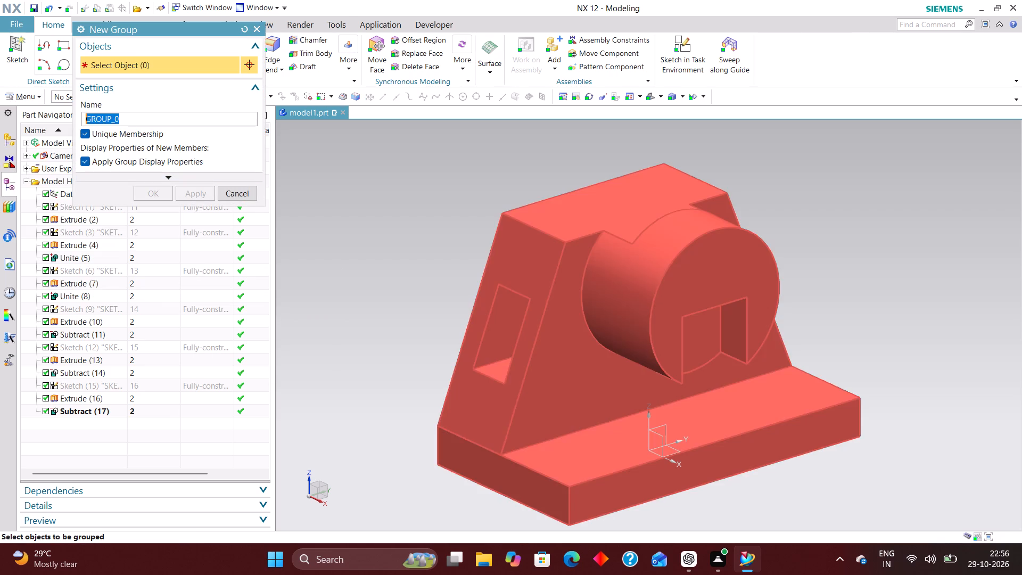
{"action": "left_click", "coordinate": [543, 223]}
{"action": "left_click", "coordinate": [147, 198]}
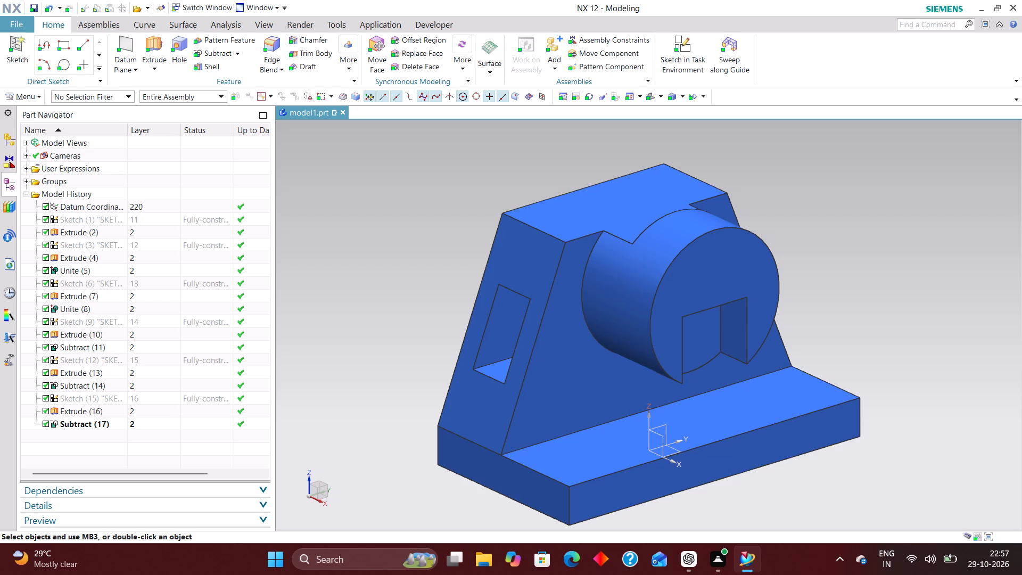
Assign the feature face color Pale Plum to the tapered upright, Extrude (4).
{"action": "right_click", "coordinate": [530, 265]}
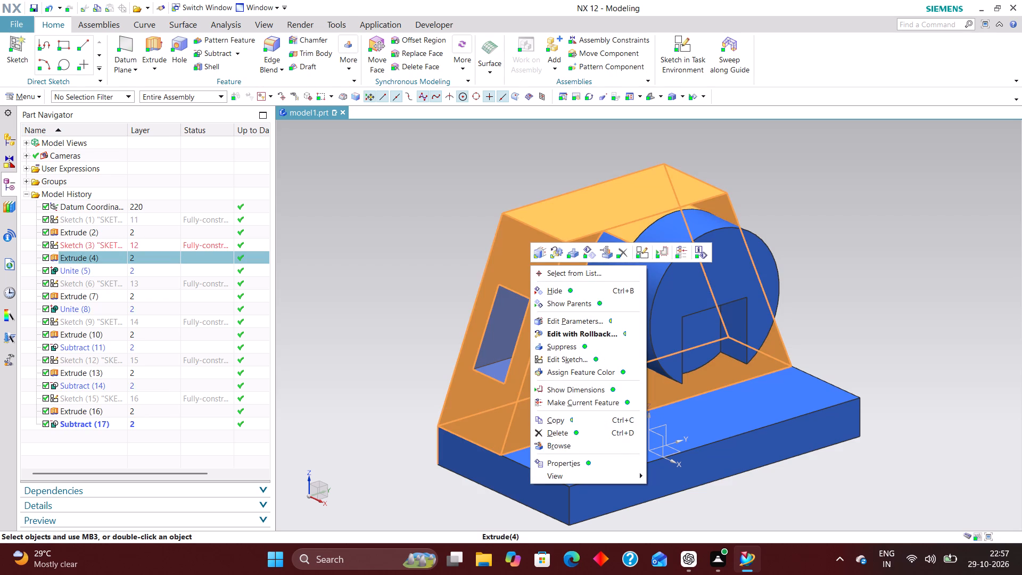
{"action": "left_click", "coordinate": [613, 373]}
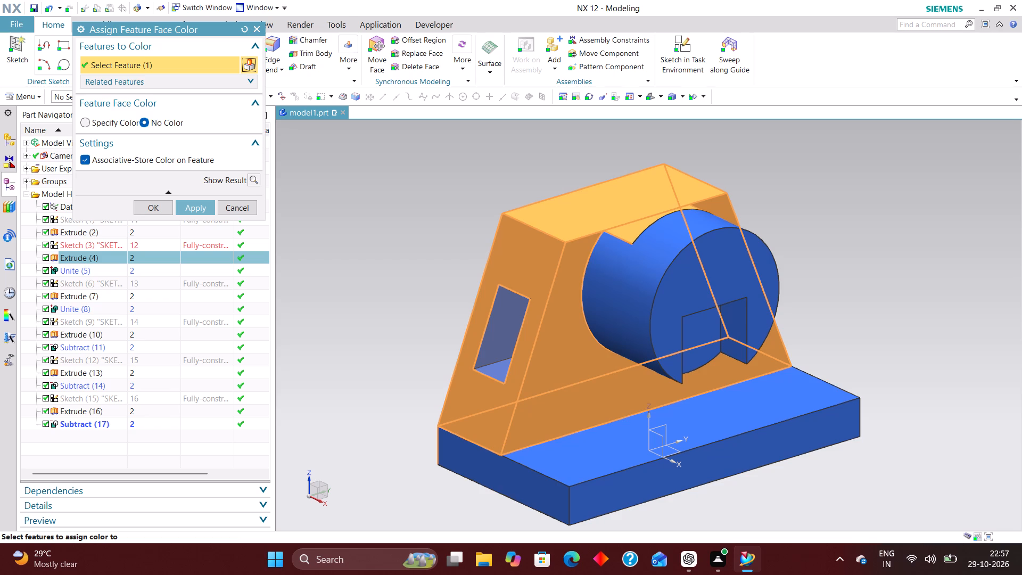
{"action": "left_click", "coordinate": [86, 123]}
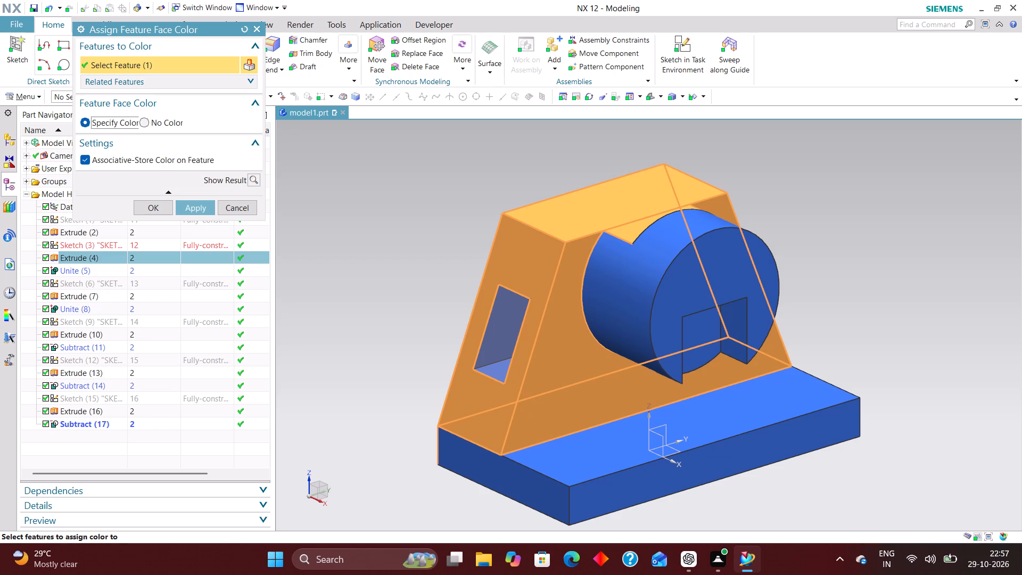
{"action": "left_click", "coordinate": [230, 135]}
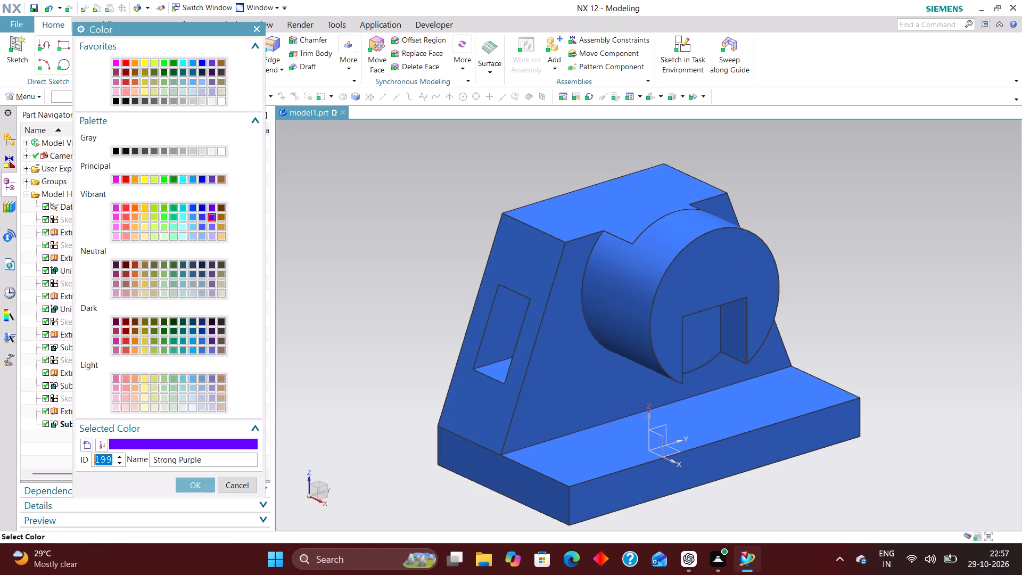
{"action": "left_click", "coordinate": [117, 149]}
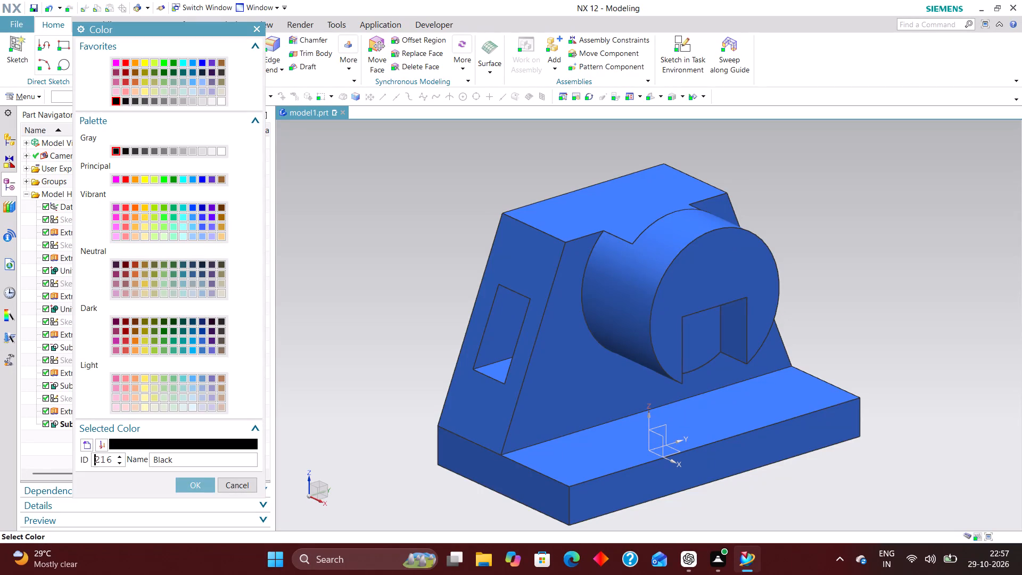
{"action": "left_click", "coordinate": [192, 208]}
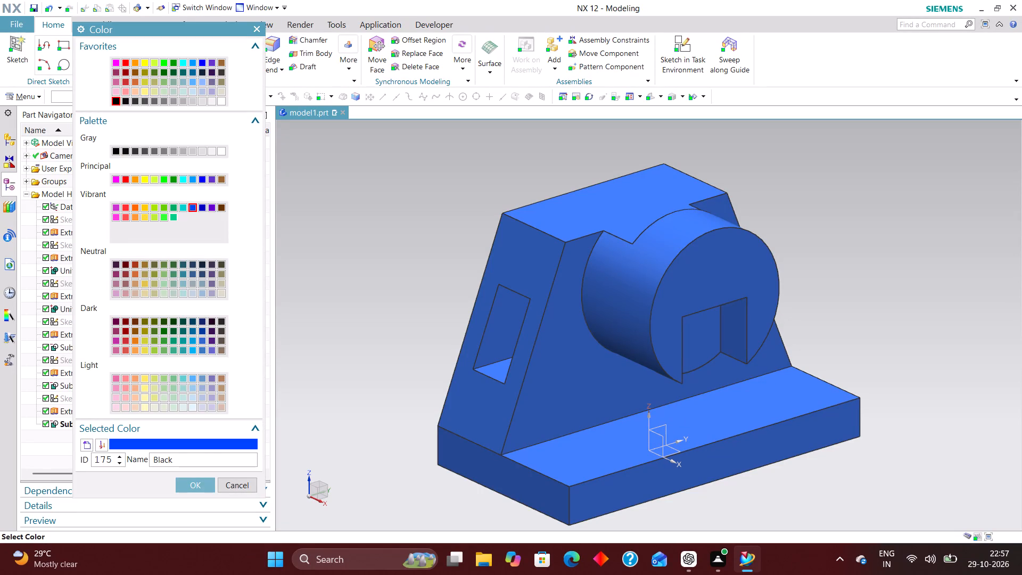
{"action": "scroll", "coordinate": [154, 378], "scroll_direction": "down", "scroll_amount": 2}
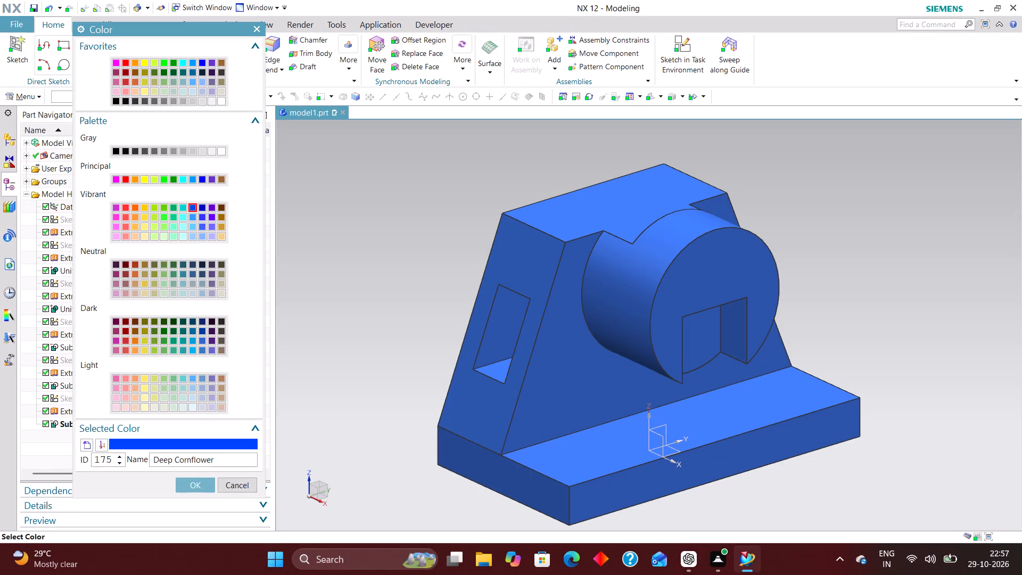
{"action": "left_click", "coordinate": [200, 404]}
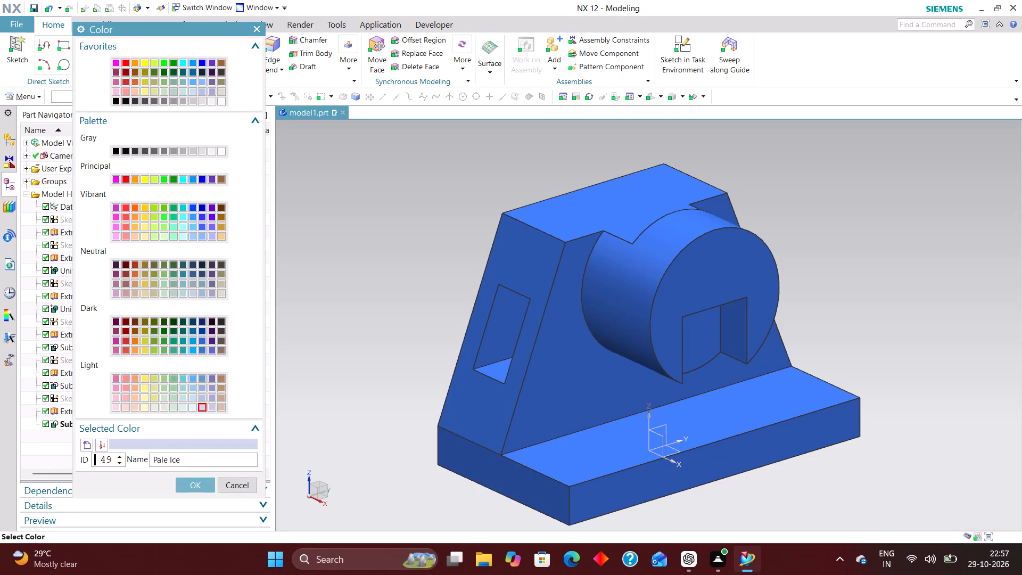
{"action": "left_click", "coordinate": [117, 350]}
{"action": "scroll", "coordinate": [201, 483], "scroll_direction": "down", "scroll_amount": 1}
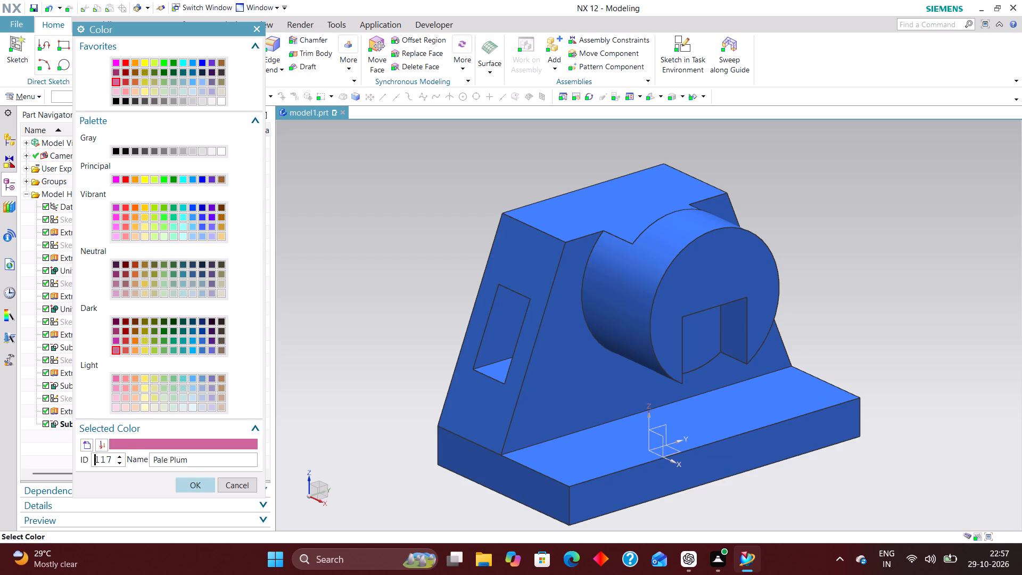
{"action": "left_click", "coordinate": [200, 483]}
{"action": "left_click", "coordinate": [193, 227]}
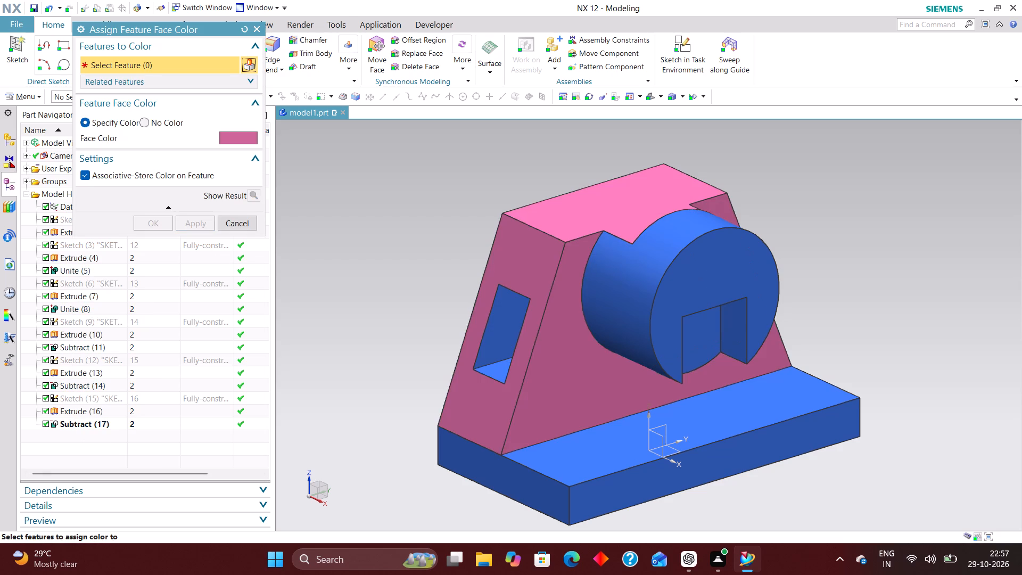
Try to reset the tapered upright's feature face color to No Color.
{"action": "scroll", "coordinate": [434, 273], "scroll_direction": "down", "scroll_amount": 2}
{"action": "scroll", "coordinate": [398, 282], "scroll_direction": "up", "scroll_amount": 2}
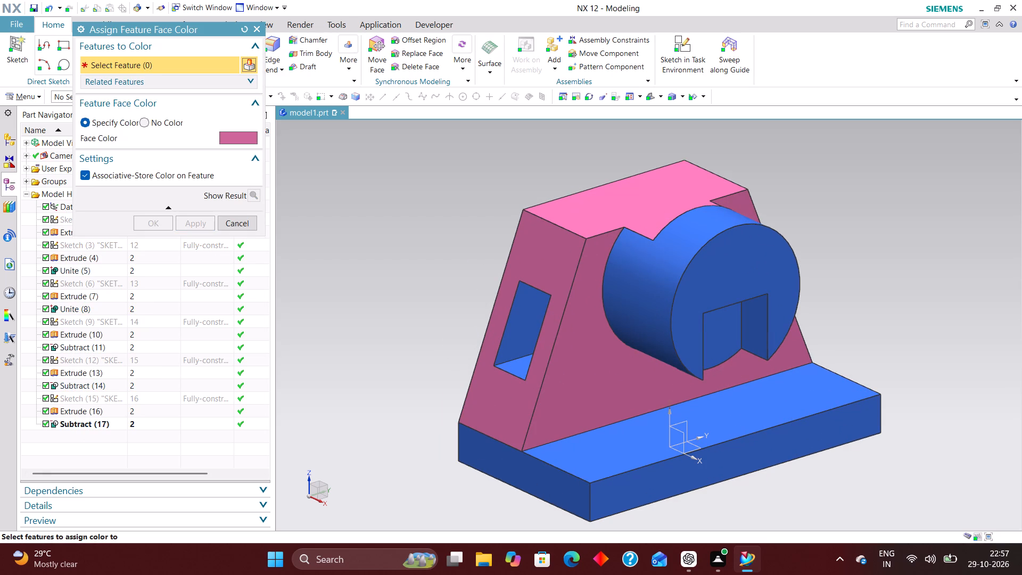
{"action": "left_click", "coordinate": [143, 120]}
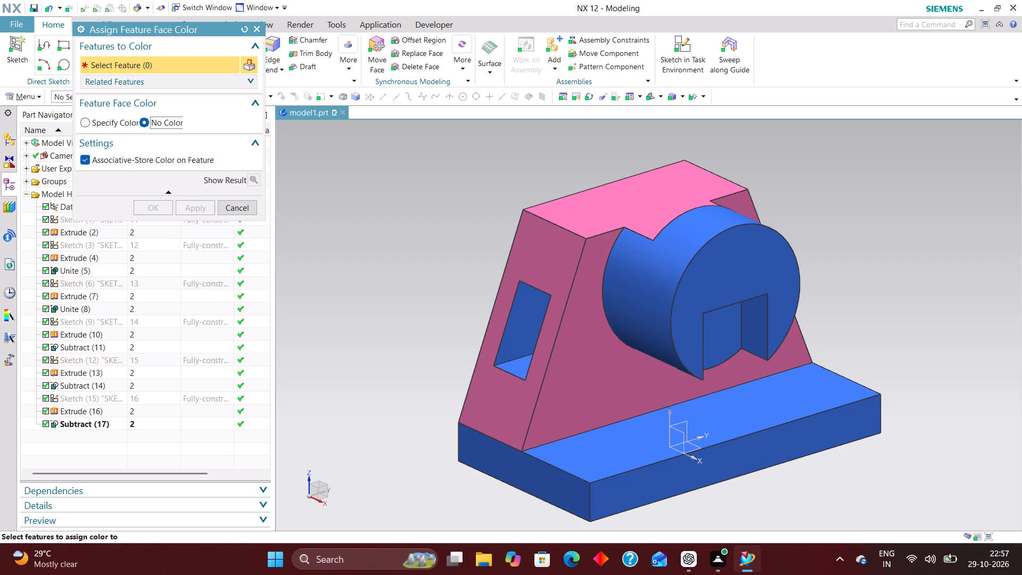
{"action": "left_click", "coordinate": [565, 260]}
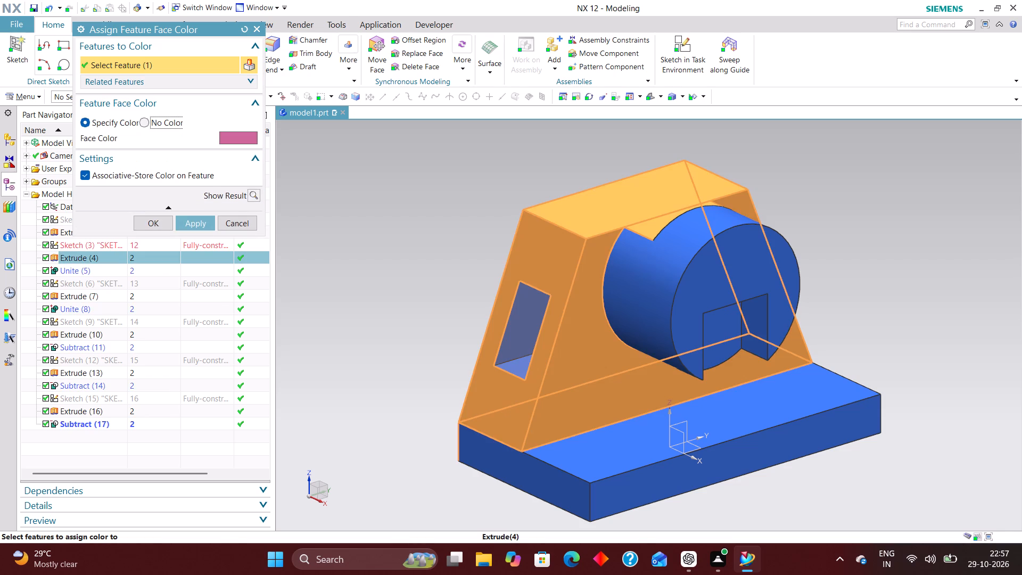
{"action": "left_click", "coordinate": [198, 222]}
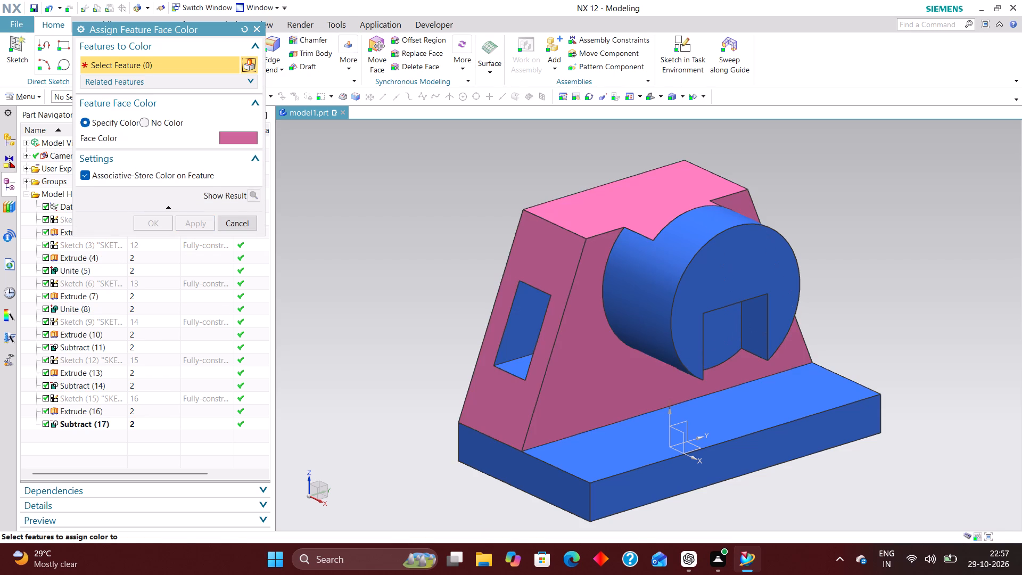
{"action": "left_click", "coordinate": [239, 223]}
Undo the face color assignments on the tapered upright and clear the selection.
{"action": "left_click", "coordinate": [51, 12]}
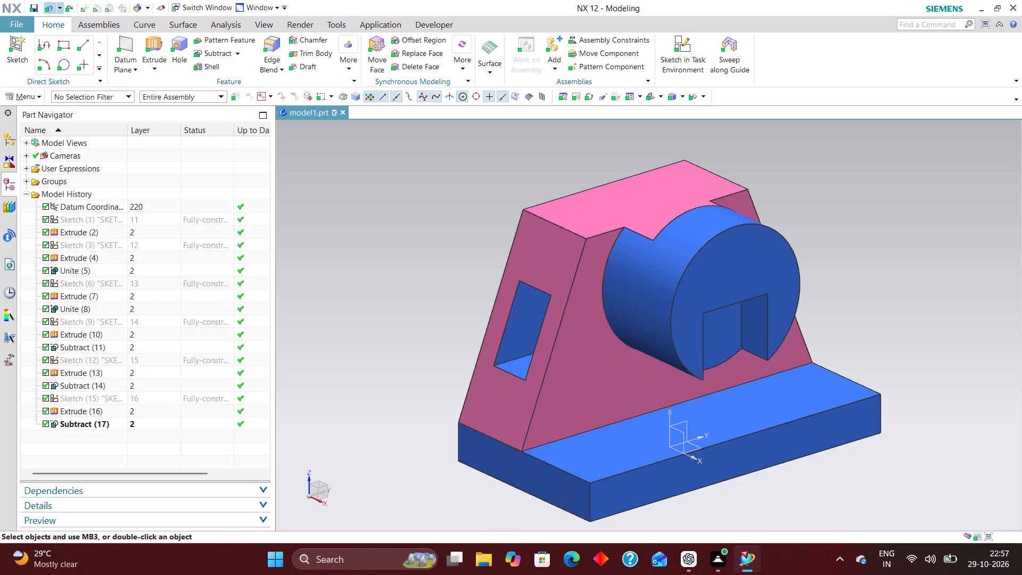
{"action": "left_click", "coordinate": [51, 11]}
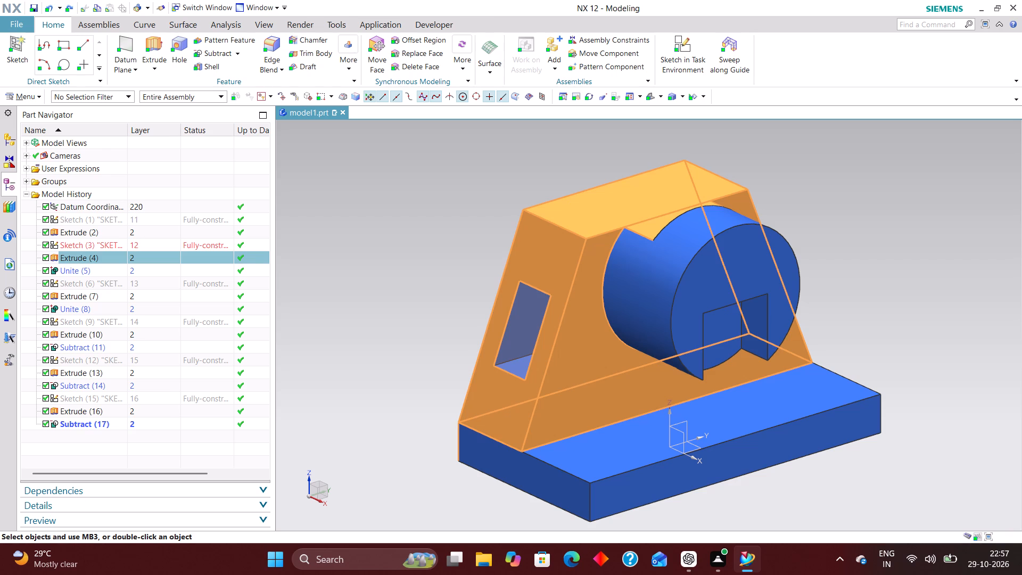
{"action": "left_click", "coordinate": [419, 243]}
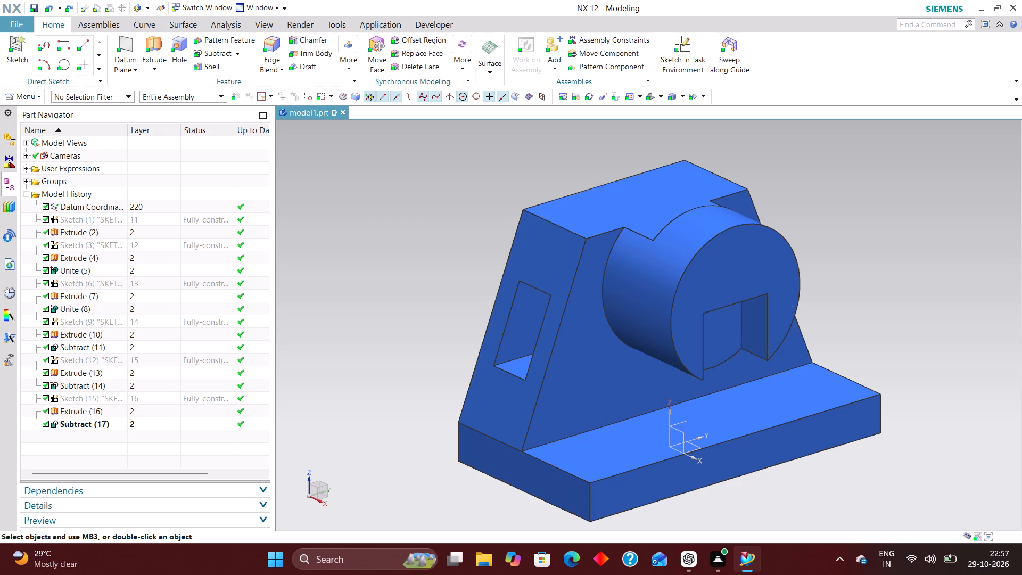
Set up a Part Cleanup of the work part, additionally enabling Delete Unused Units and all eight serious delete actions.
{"action": "left_click", "coordinate": [36, 98]}
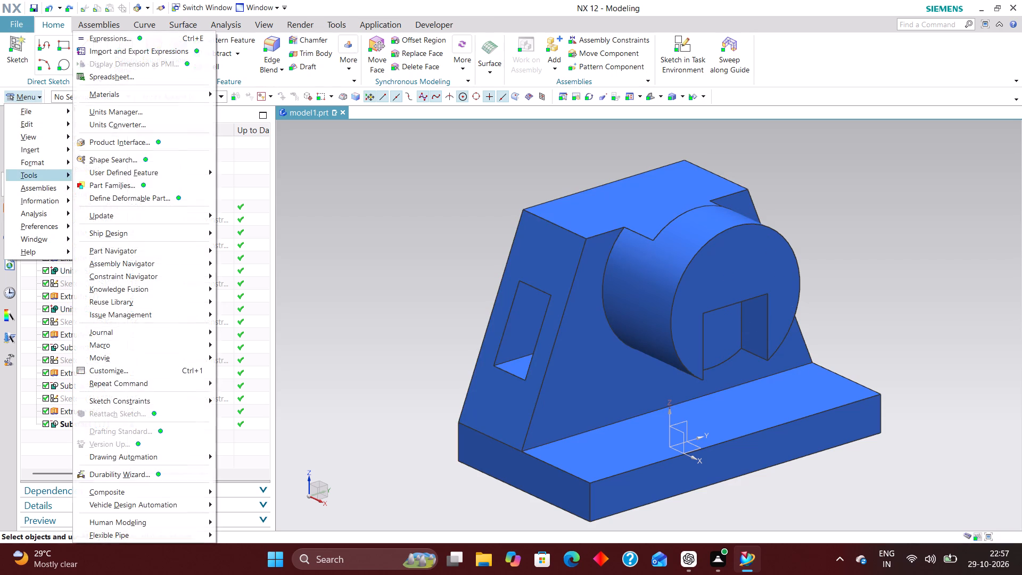
{"action": "left_click", "coordinate": [41, 112]}
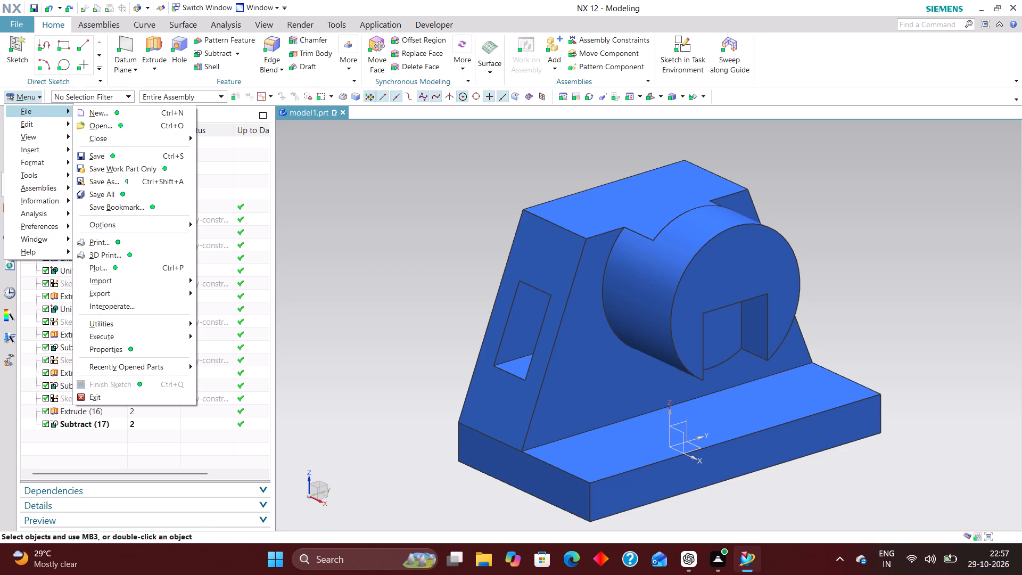
{"action": "left_click", "coordinate": [128, 322]}
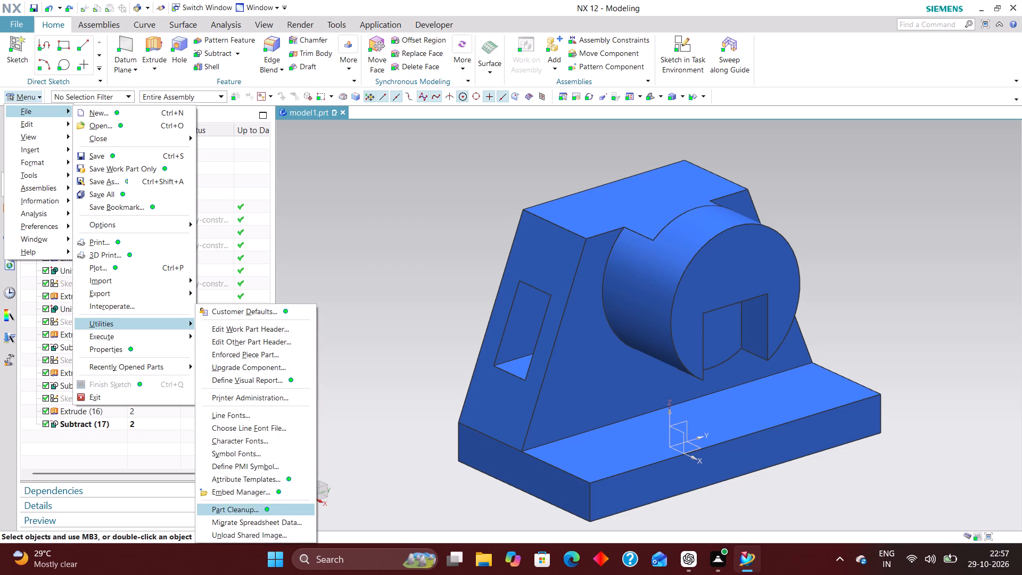
{"action": "left_click", "coordinate": [250, 506]}
{"action": "scroll", "coordinate": [117, 259], "scroll_direction": "down", "scroll_amount": 3}
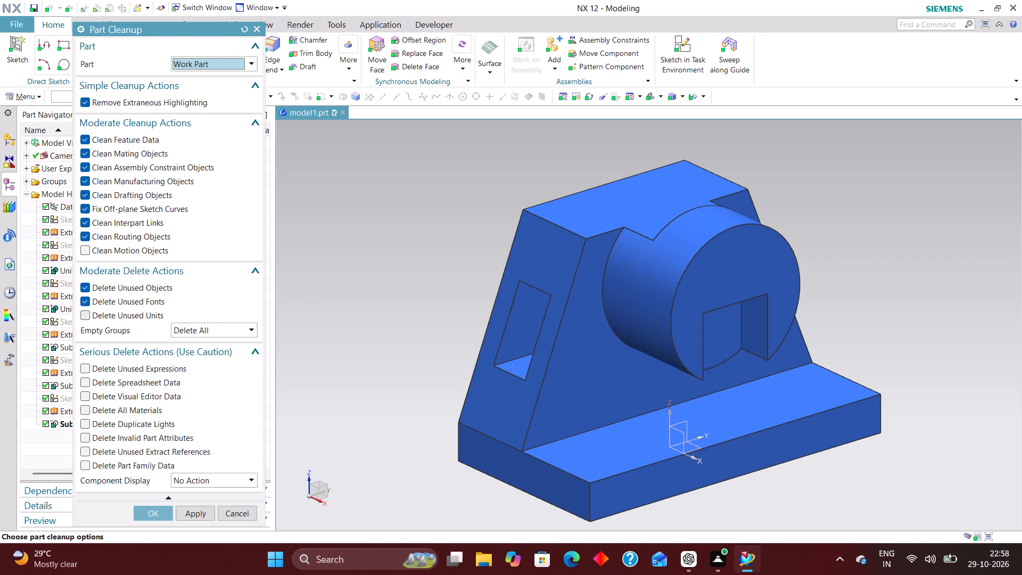
{"action": "left_click", "coordinate": [120, 314]}
{"action": "left_click", "coordinate": [129, 368]}
{"action": "left_click", "coordinate": [127, 380]}
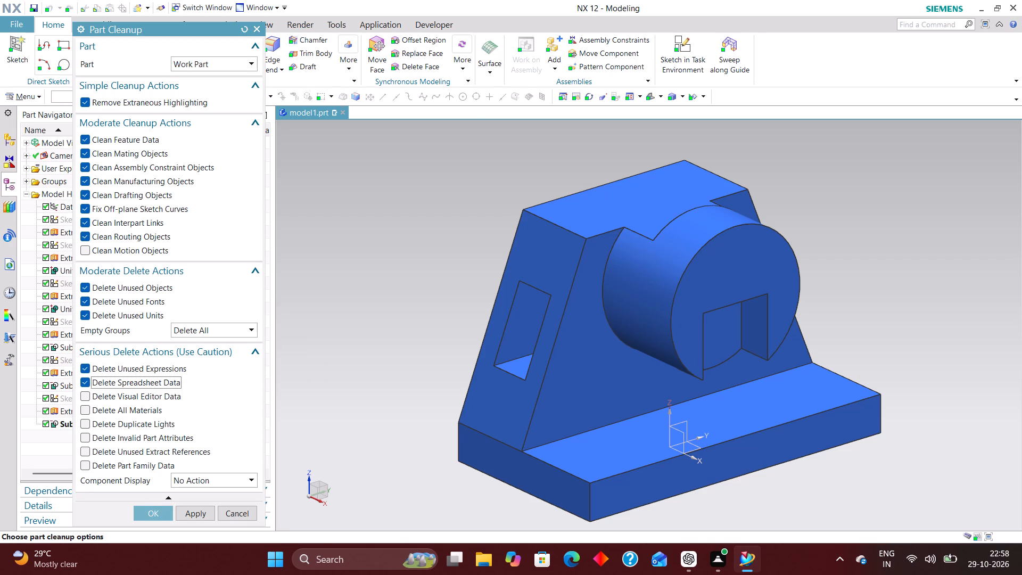
{"action": "left_click", "coordinate": [128, 396]}
{"action": "left_click", "coordinate": [122, 409]}
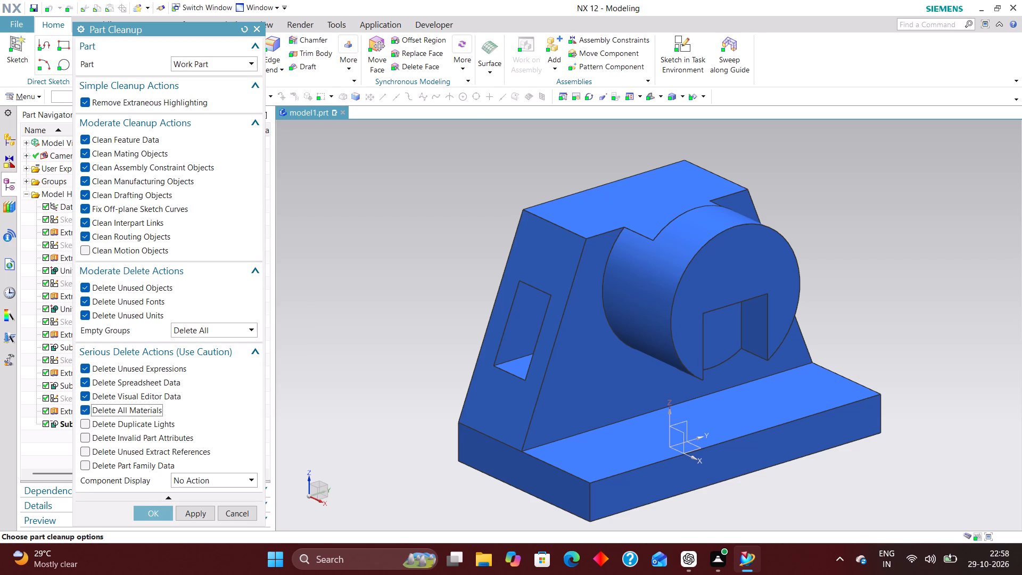
{"action": "left_click", "coordinate": [127, 422]}
{"action": "left_click", "coordinate": [121, 434]}
{"action": "left_click", "coordinate": [119, 450]}
{"action": "left_click", "coordinate": [116, 461]}
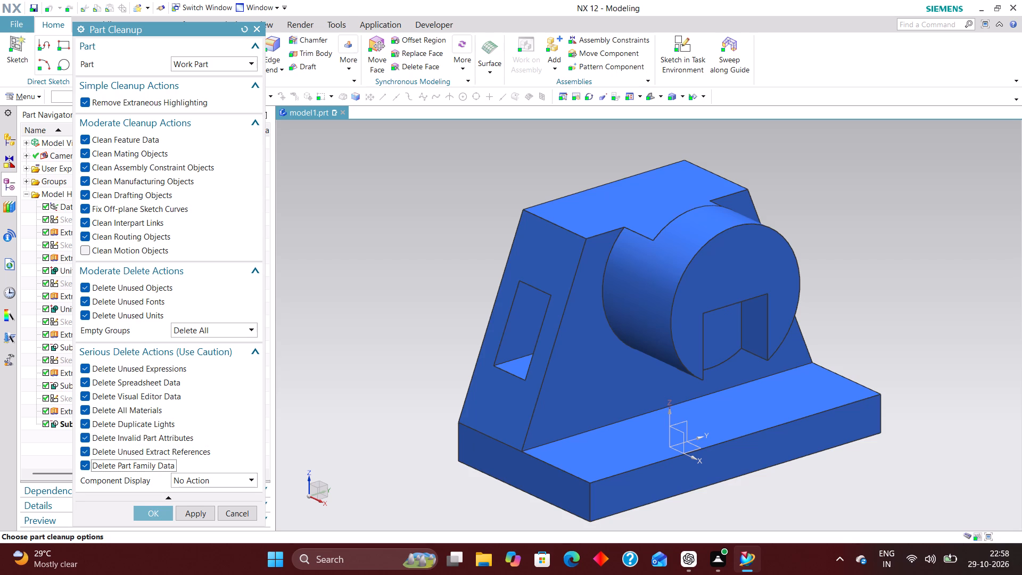
Set the cleanup's Component Display to Remove All Changes and run it, agreeing to delete all spreadsheets and visual editor data.
{"action": "left_click", "coordinate": [200, 481]}
{"action": "left_click", "coordinate": [205, 515]}
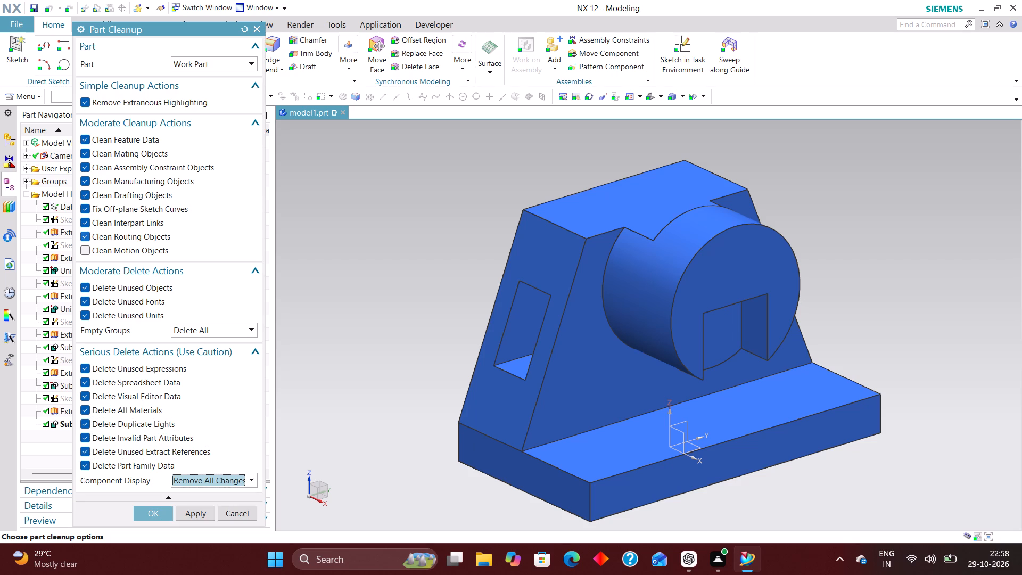
{"action": "left_click", "coordinate": [160, 519]}
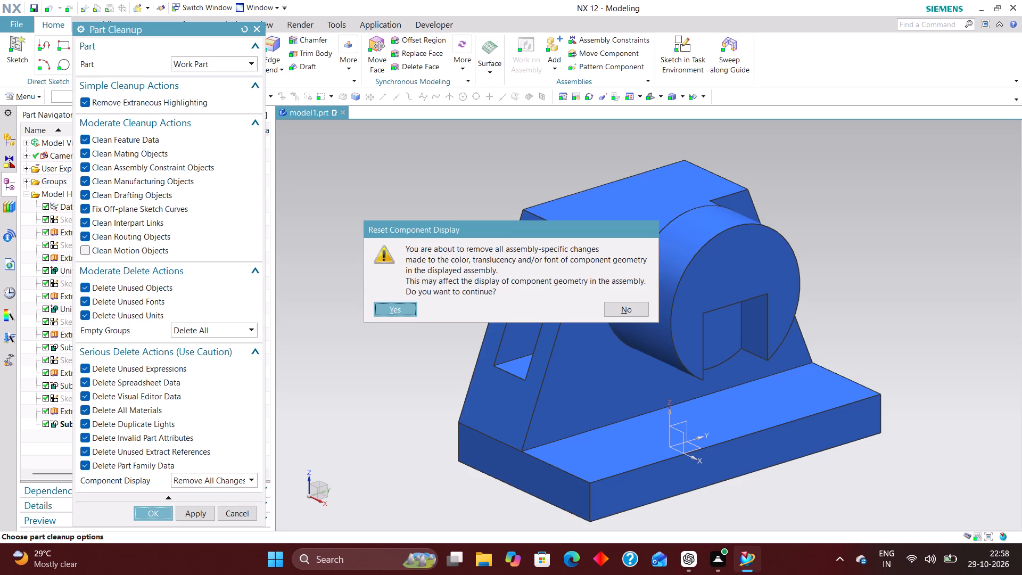
{"action": "left_click", "coordinate": [386, 313]}
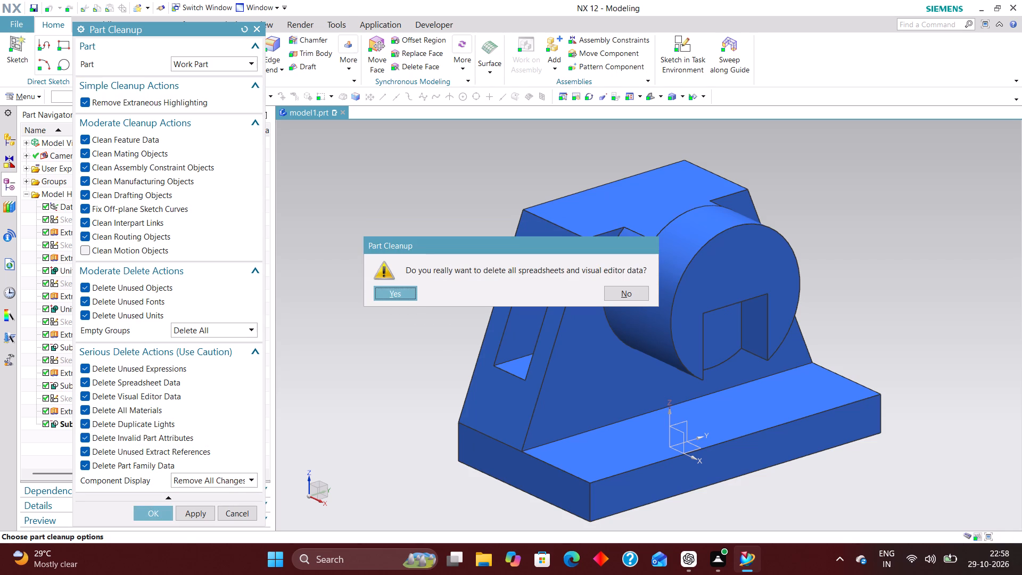
{"action": "left_click", "coordinate": [407, 297]}
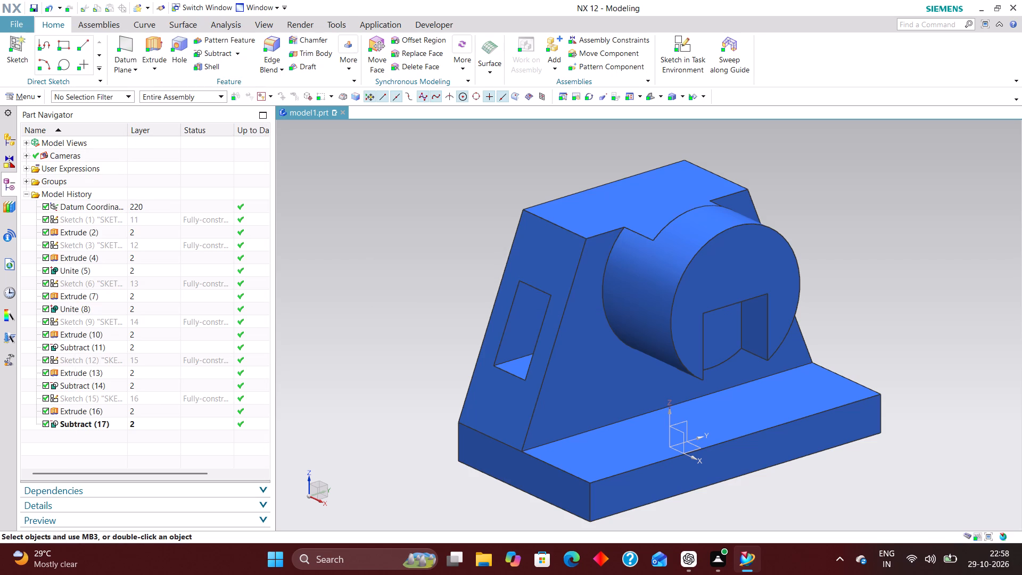
Add a new reference set to the work part containing the pedestal's solid body, keeping its default name.
{"action": "left_click", "coordinate": [15, 98]}
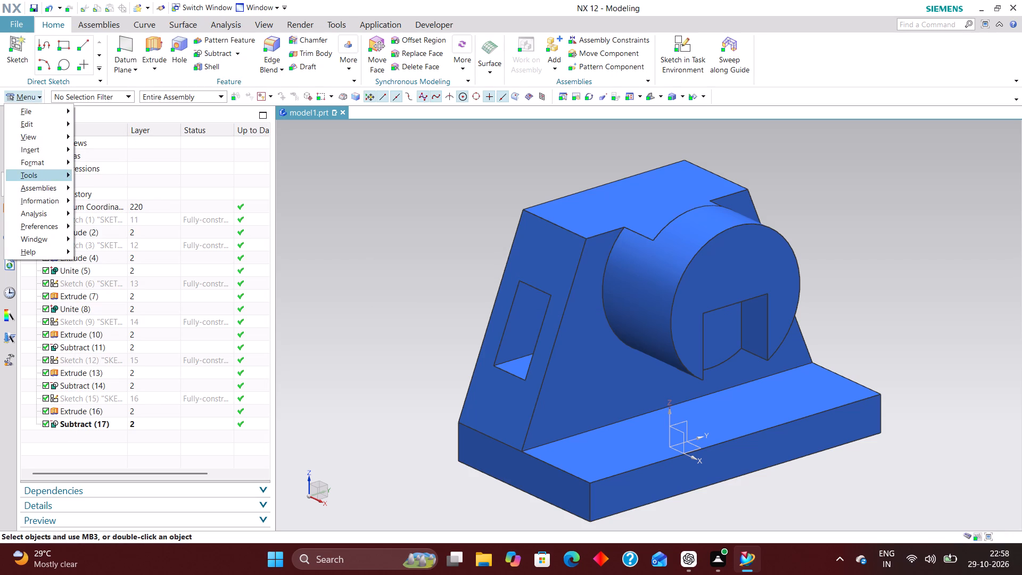
{"action": "left_click", "coordinate": [47, 167]}
{"action": "left_click", "coordinate": [141, 254]}
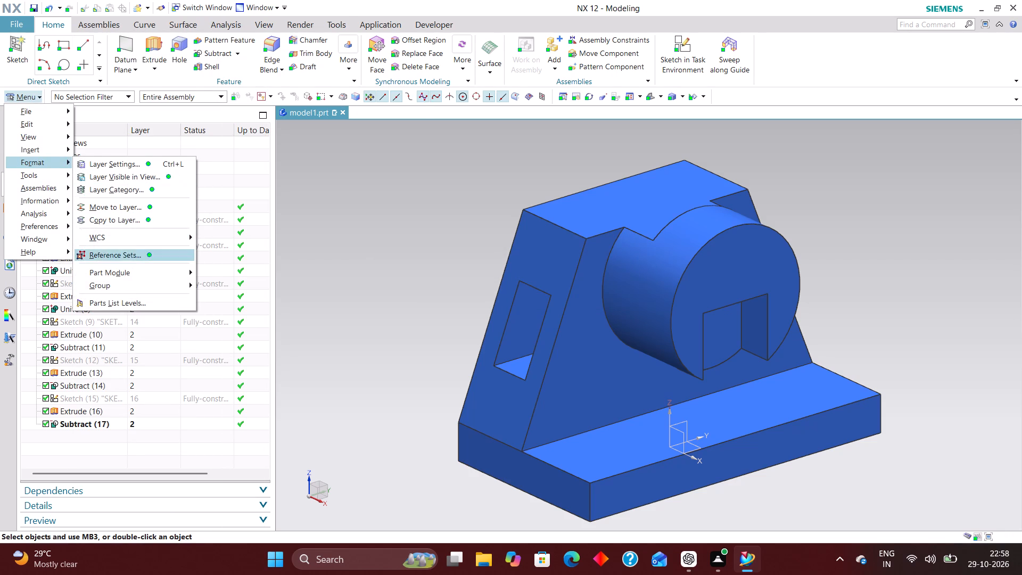
{"action": "left_click", "coordinate": [251, 101]}
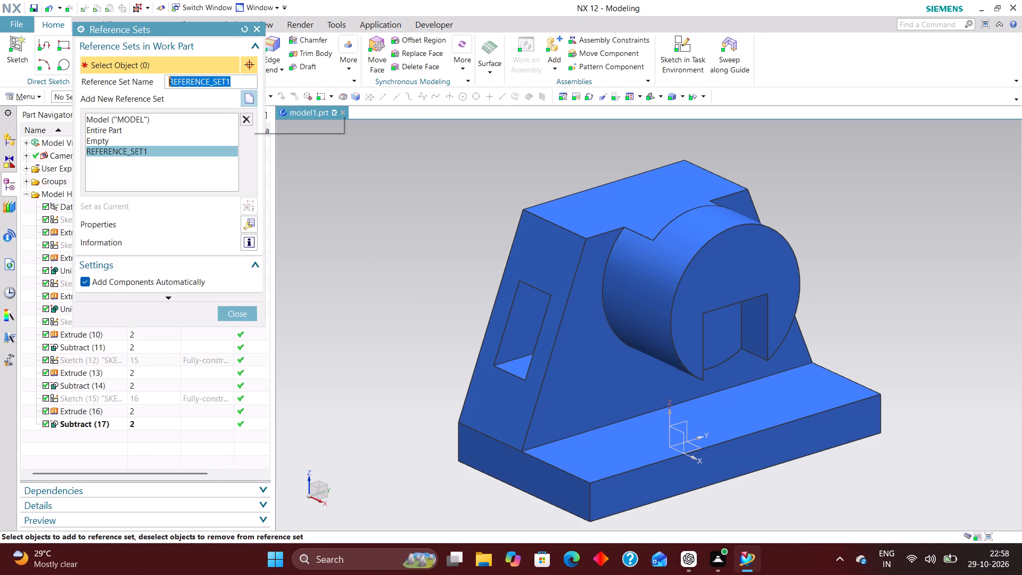
{"action": "left_click", "coordinate": [611, 299]}
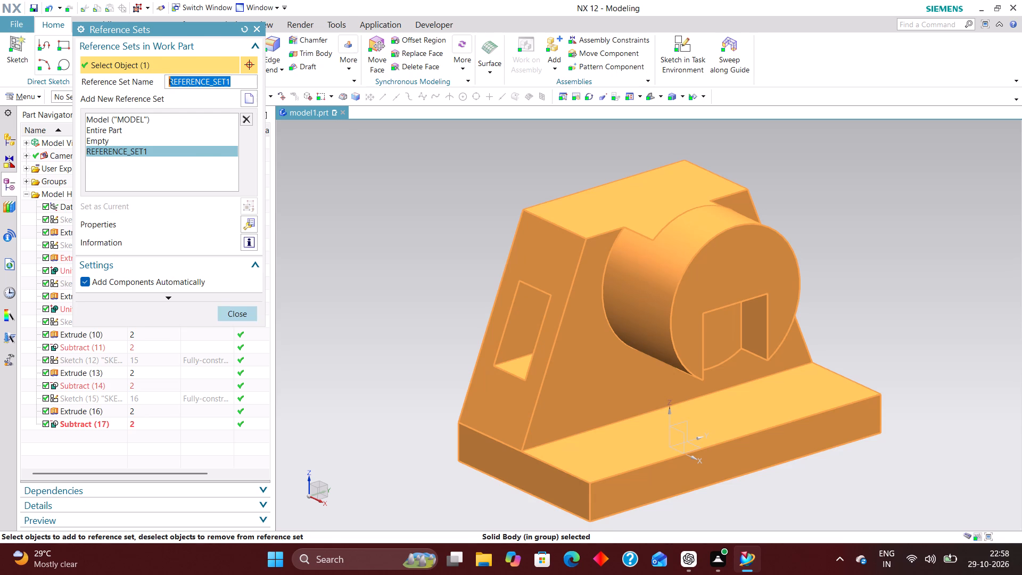
{"action": "left_click", "coordinate": [234, 315]}
Define a Product Interface for the part with one automatically typed object picked on the tapered upright's top.
{"action": "left_click", "coordinate": [34, 96]}
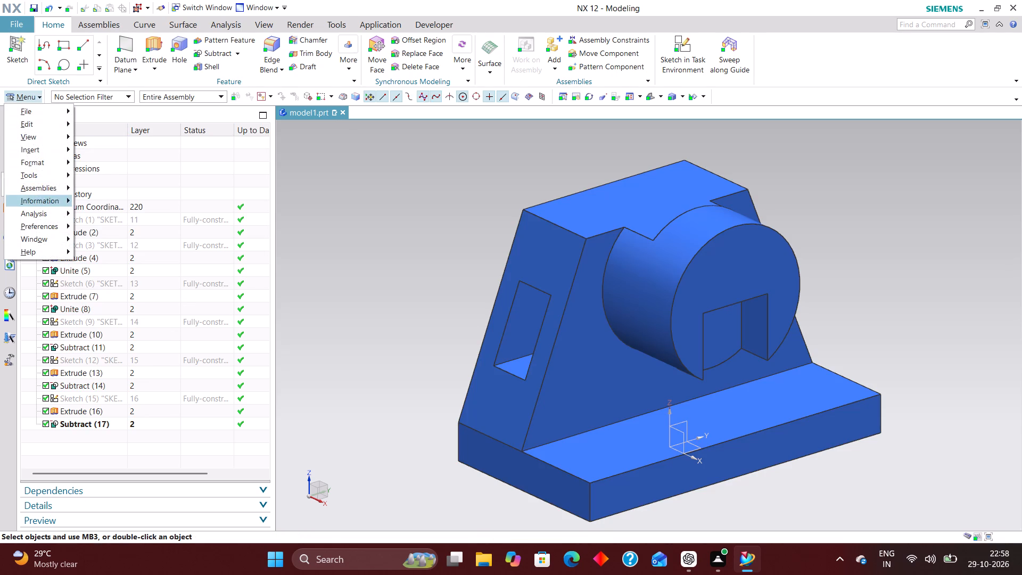
{"action": "left_click", "coordinate": [42, 178]}
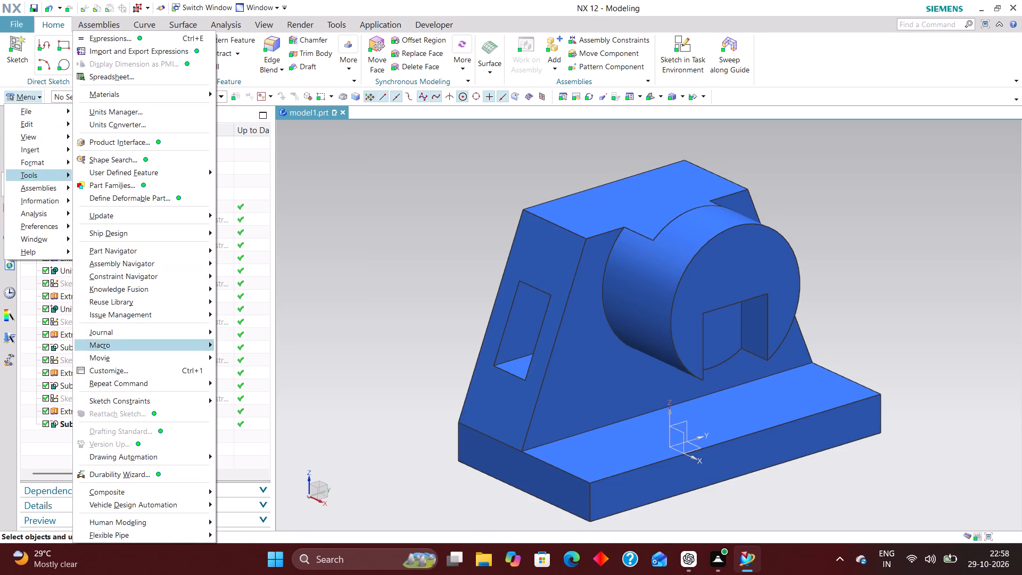
{"action": "left_click", "coordinate": [135, 144]}
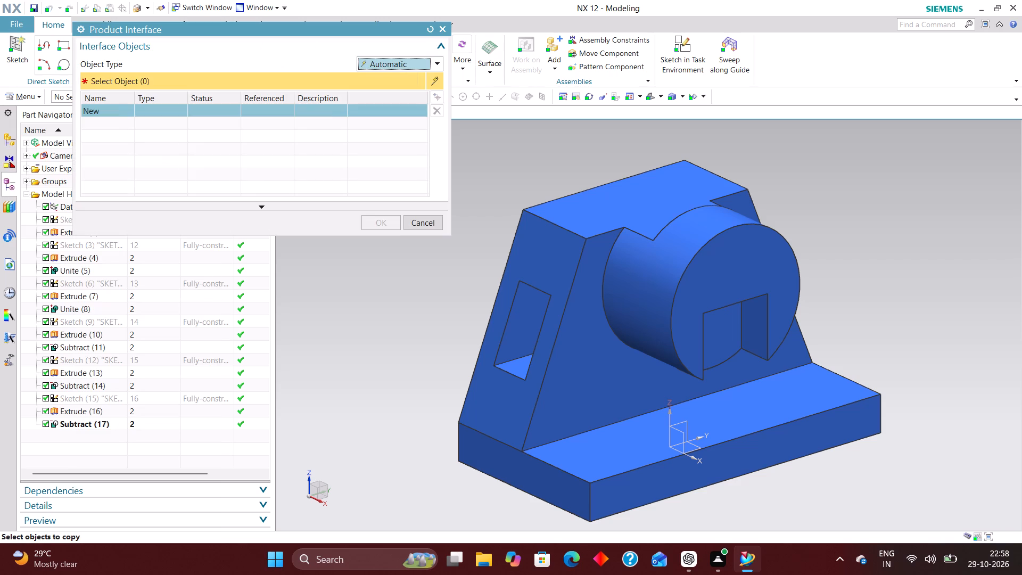
{"action": "left_click", "coordinate": [637, 223]}
{"action": "left_click", "coordinate": [389, 223]}
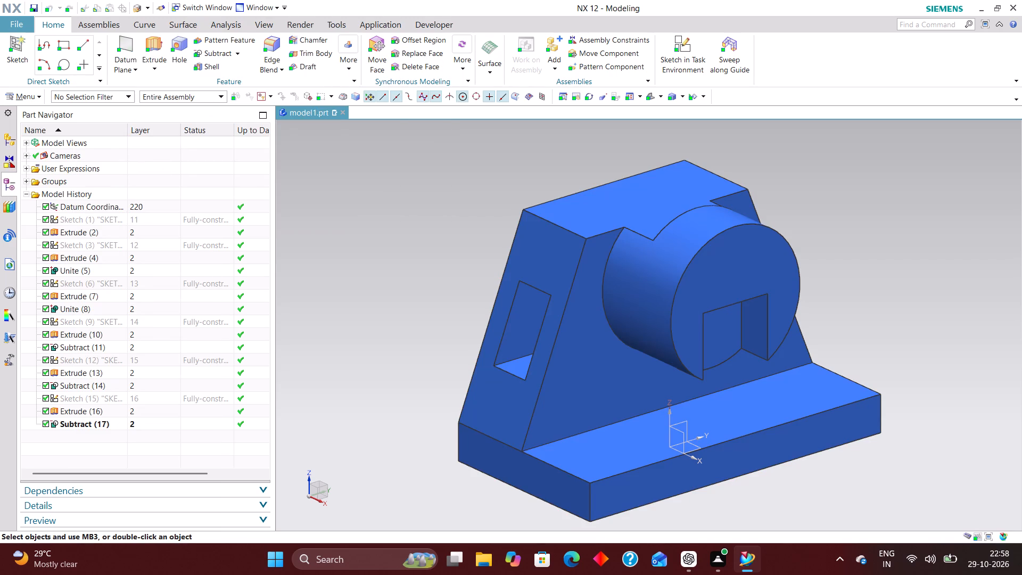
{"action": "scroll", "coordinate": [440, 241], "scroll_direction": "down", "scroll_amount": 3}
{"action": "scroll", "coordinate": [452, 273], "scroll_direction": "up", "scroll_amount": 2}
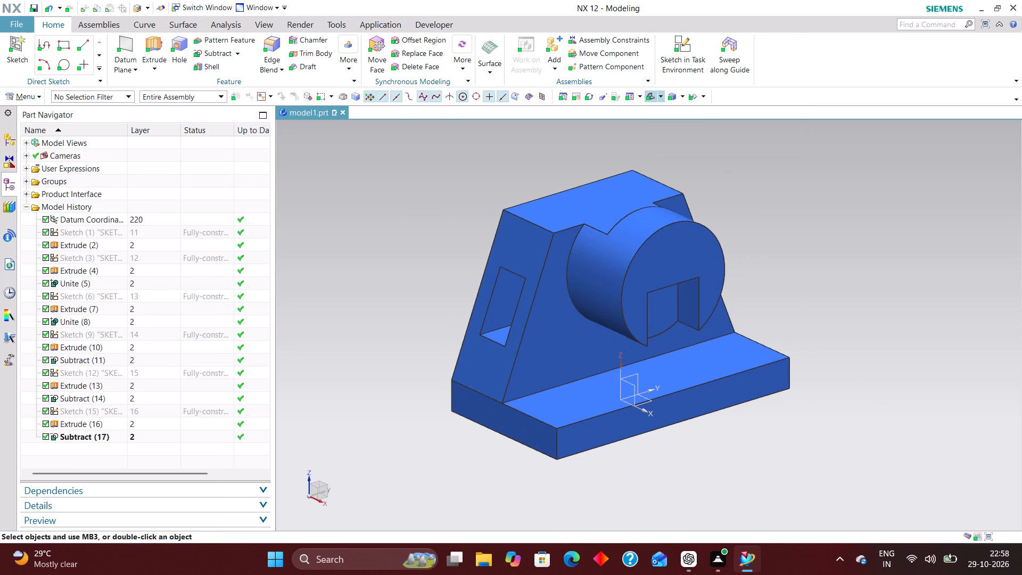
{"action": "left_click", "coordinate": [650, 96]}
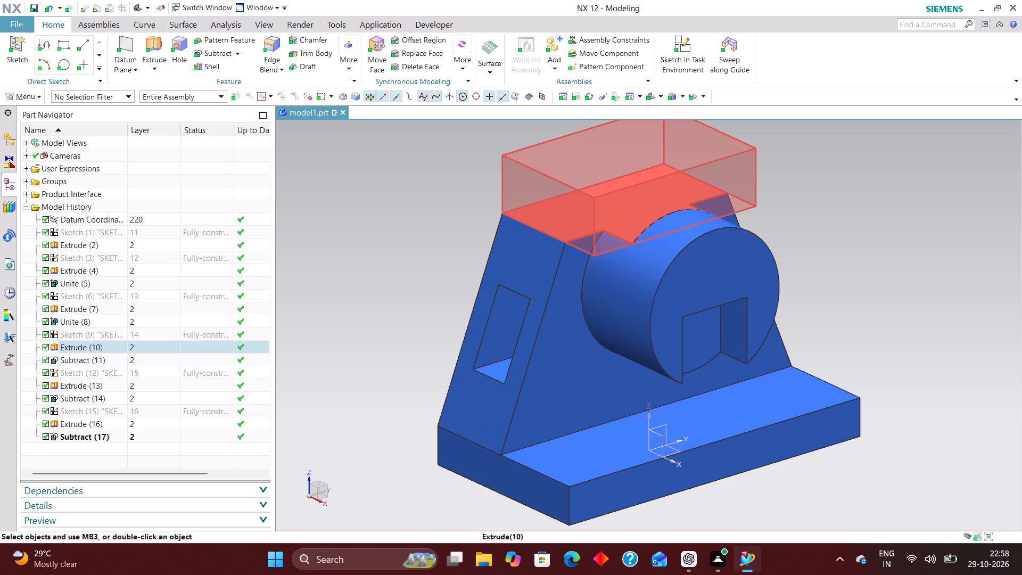
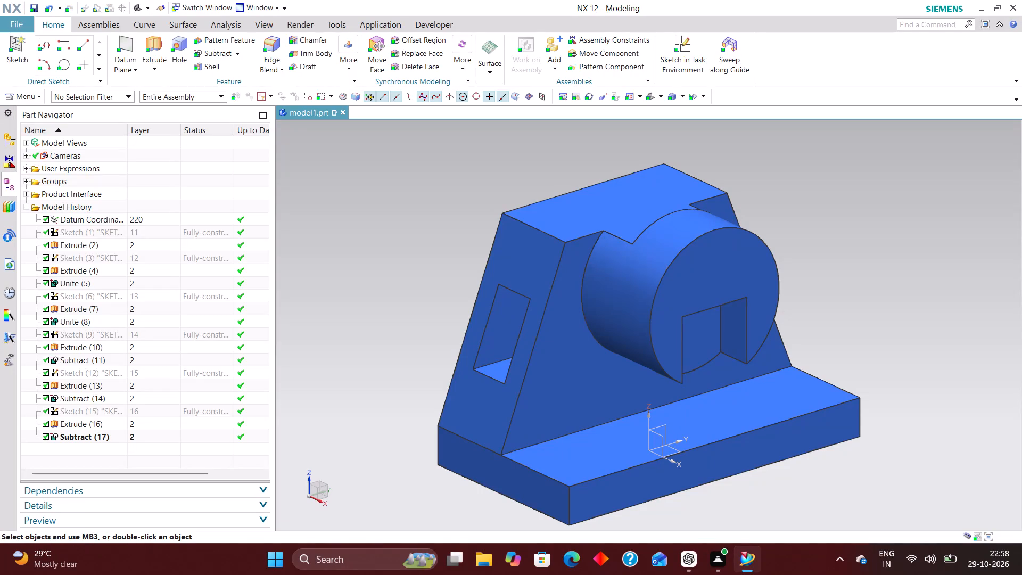
Create an A3 drawing in millimetres referencing model1, named model1_dwg1.prt, leaving the title block cells unfilled.
{"action": "left_click", "coordinate": [18, 26]}
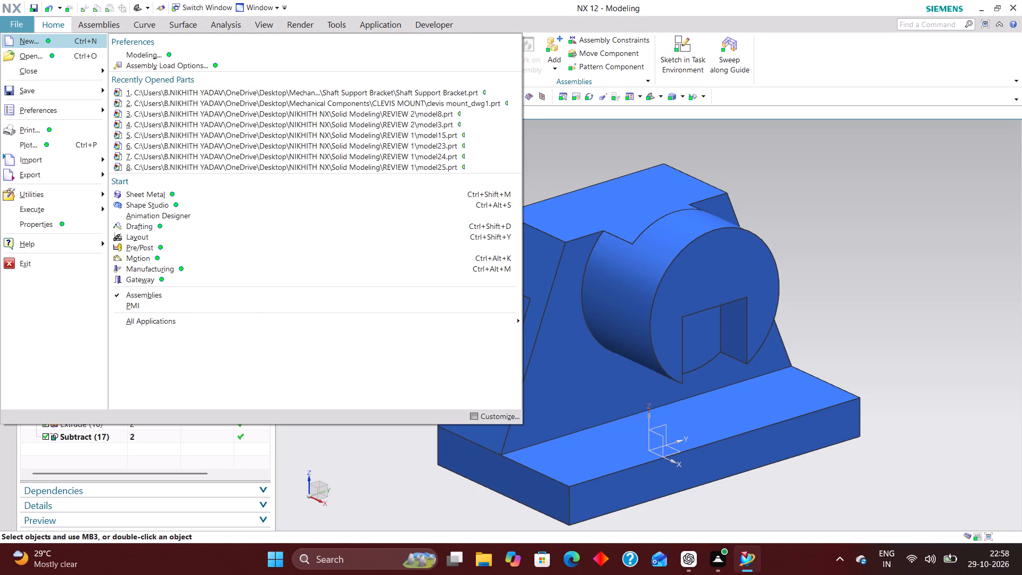
{"action": "left_click", "coordinate": [45, 40]}
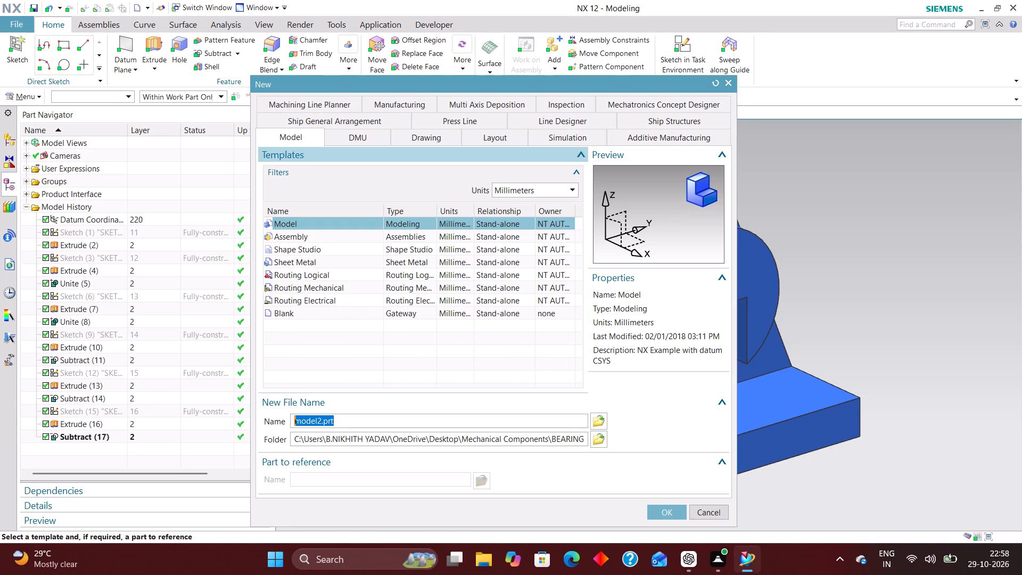
{"action": "left_click", "coordinate": [440, 135]}
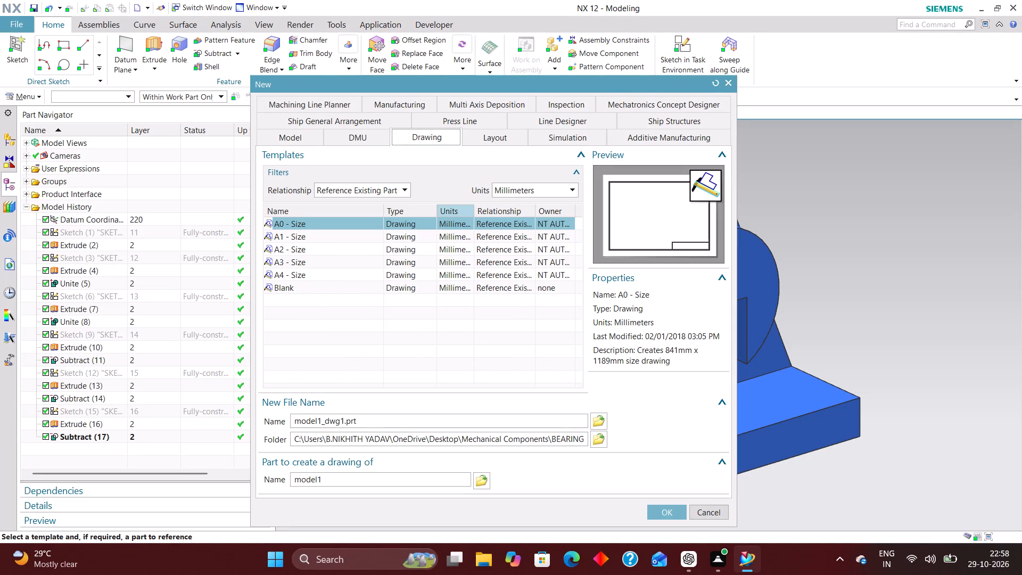
{"action": "left_click", "coordinate": [306, 259]}
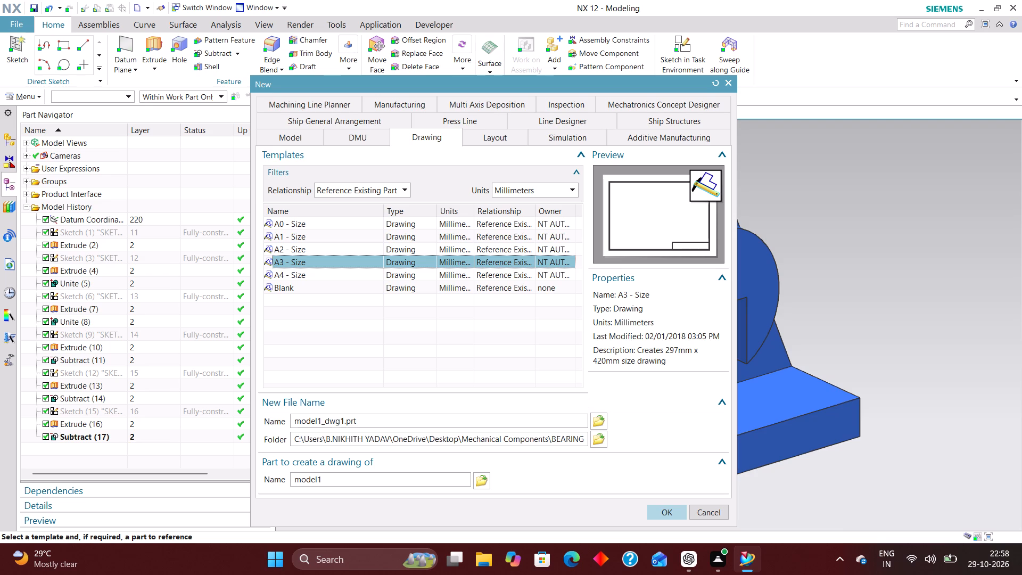
{"action": "left_click_drag", "start_coordinate": [670, 514], "coordinate": [665, 516]}
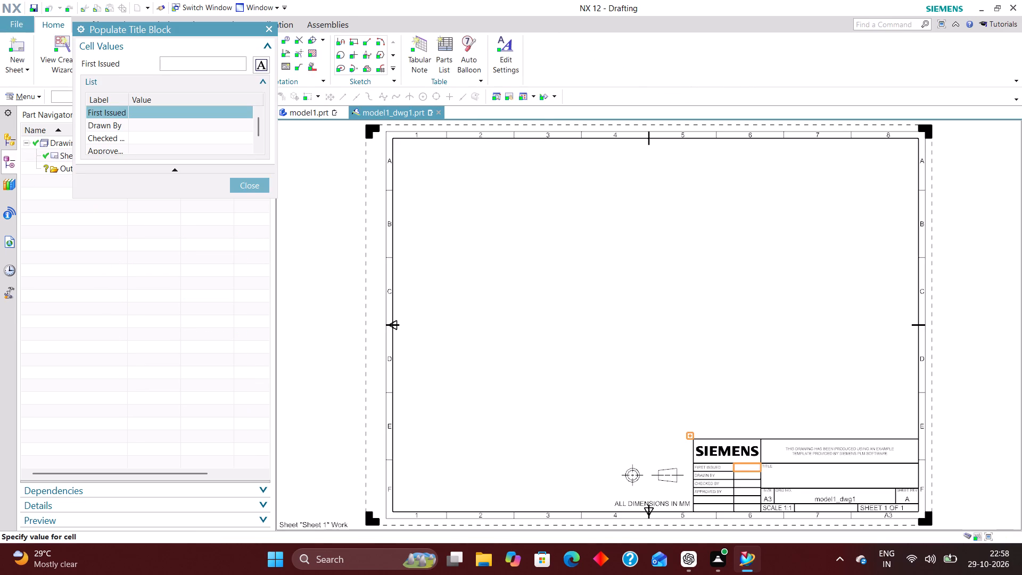
{"action": "left_click", "coordinate": [244, 185]}
{"action": "left_click", "coordinate": [340, 273]}
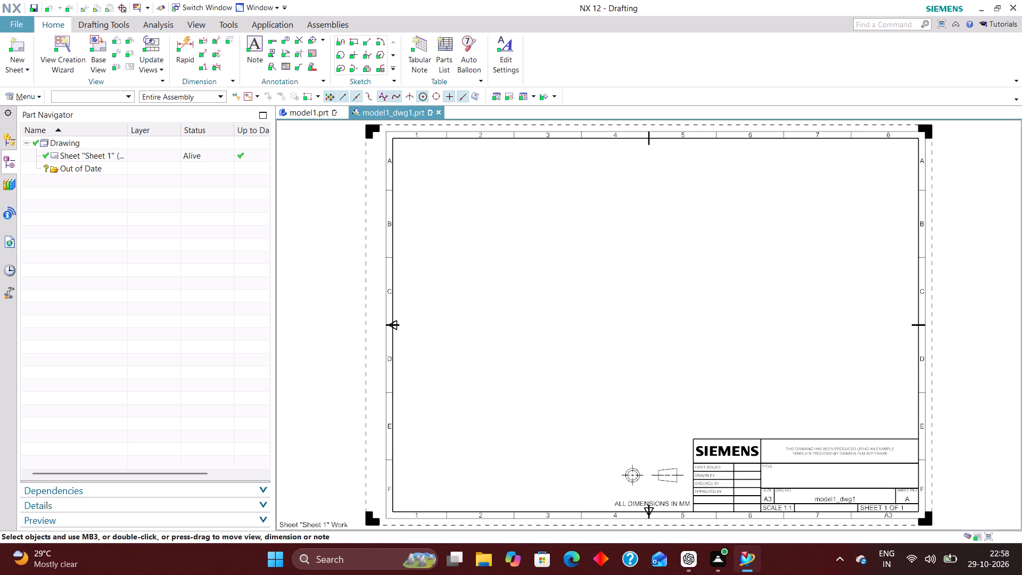
Make all the drawing's layers selectable and set the work layer to 2.
{"action": "key", "text": "ctrl+l"}
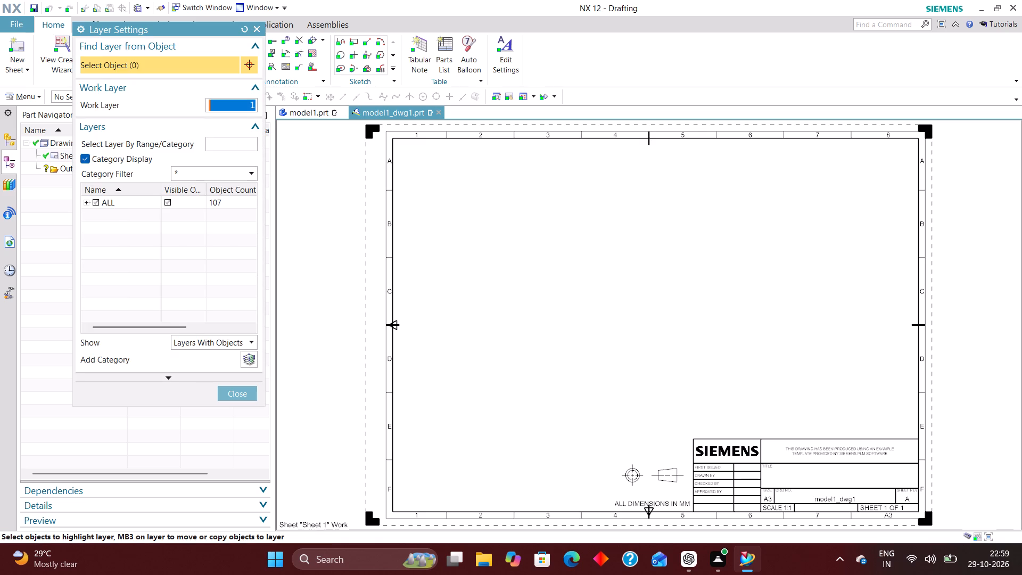
{"action": "left_click", "coordinate": [94, 200]}
{"action": "left_click_drag", "start_coordinate": [232, 104], "coordinate": [369, 103]}
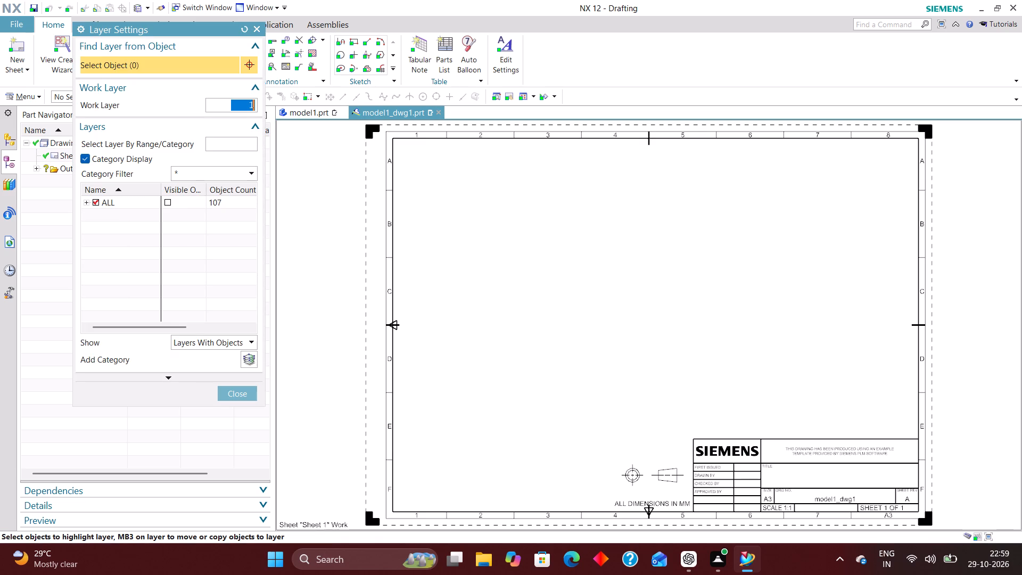
{"action": "key", "text": "2"}
{"action": "key", "text": "Return"}
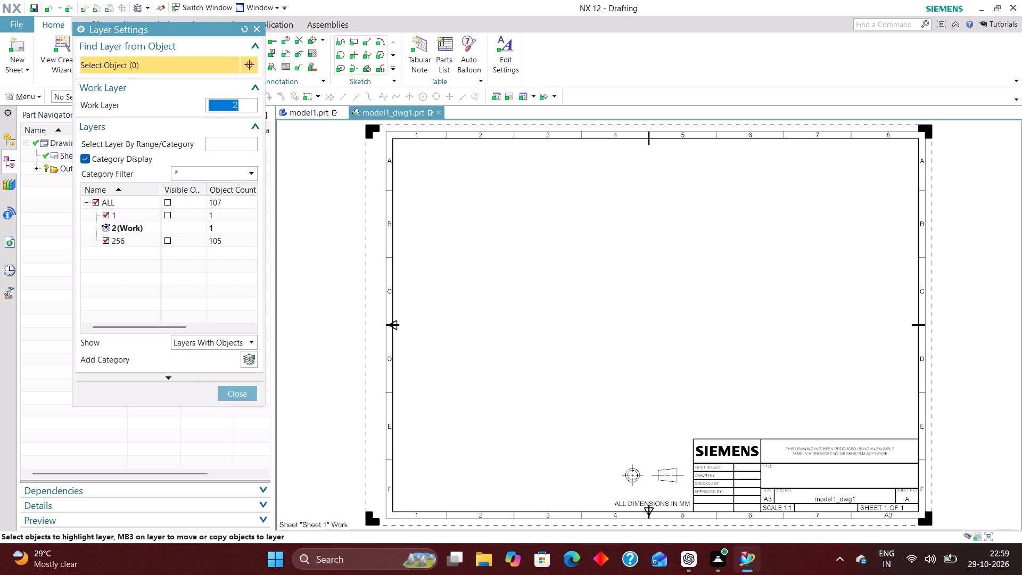
{"action": "left_click", "coordinate": [241, 391]}
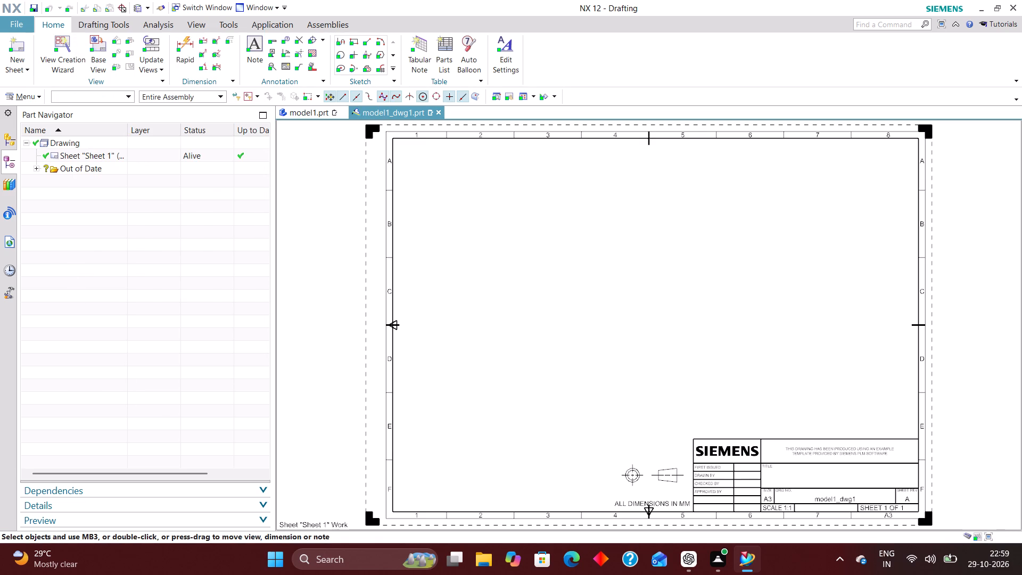
{"action": "right_click", "coordinate": [695, 456]}
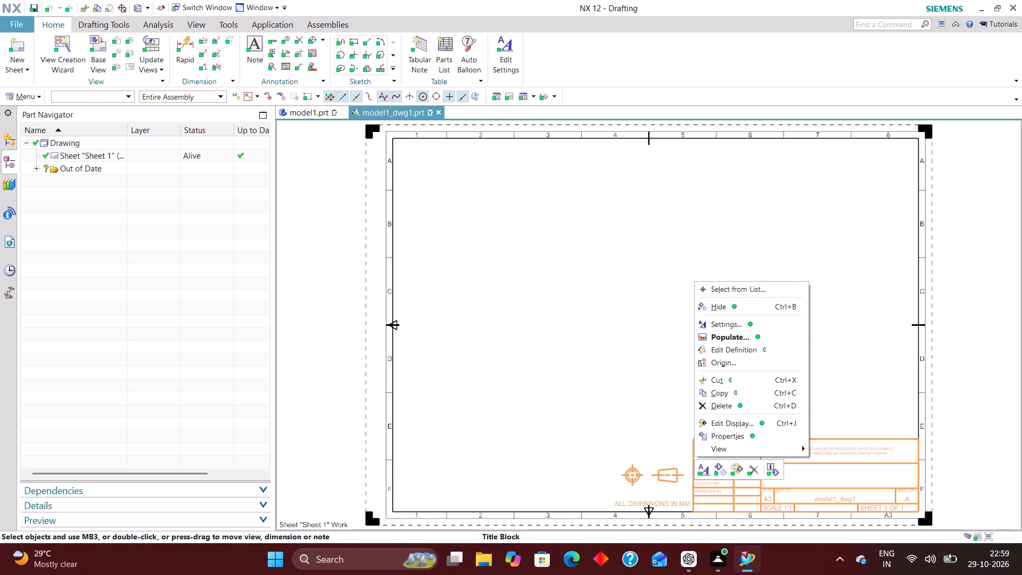
{"action": "left_click", "coordinate": [600, 321]}
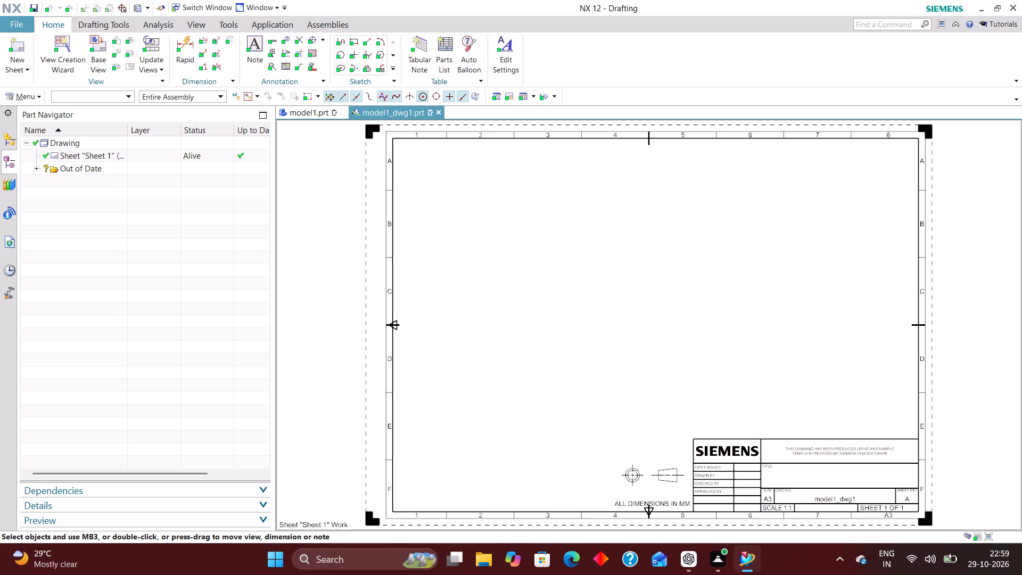
Place an Isometric base view at 1:1 scale in the sheet's upper right area, without adding projected views.
{"action": "left_click", "coordinate": [100, 40]}
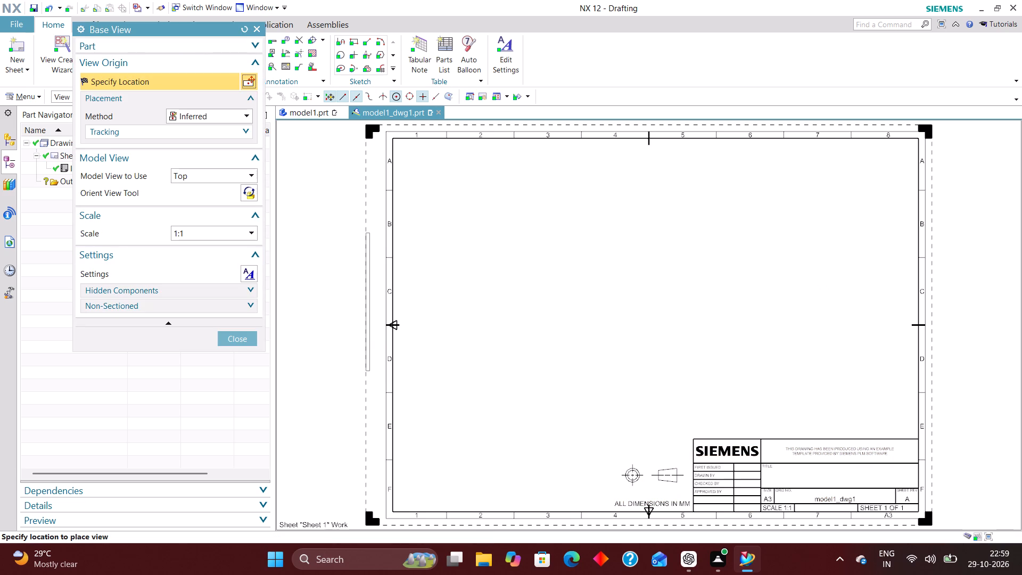
{"action": "left_click", "coordinate": [217, 178]}
{"action": "left_click", "coordinate": [211, 257]}
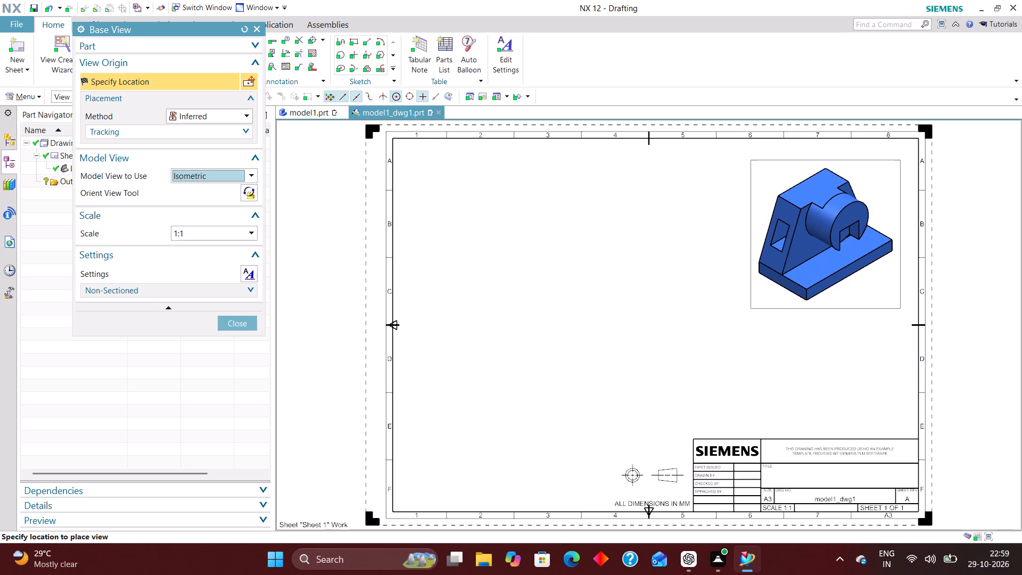
{"action": "left_click", "coordinate": [821, 237]}
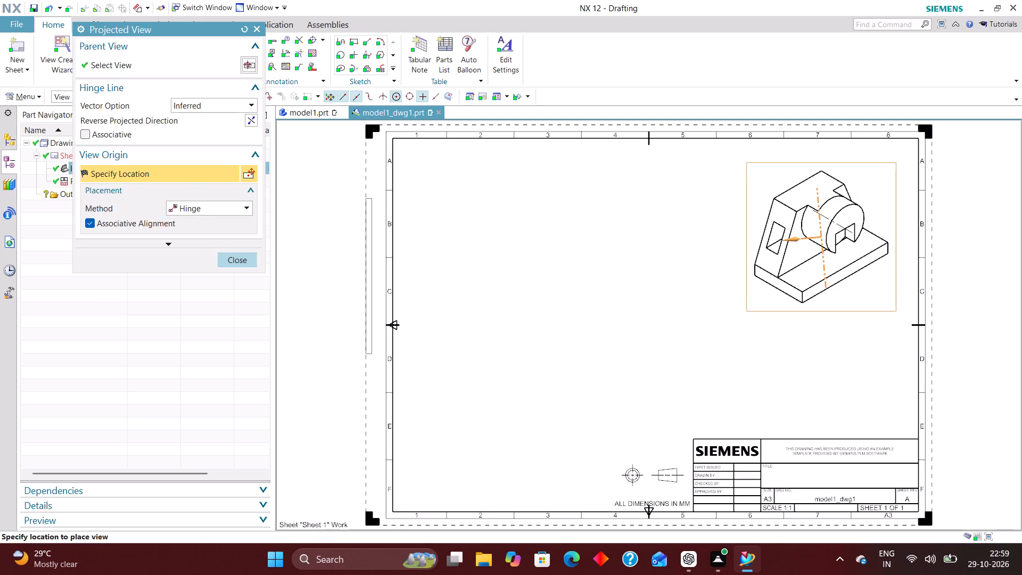
{"action": "left_click", "coordinate": [239, 259]}
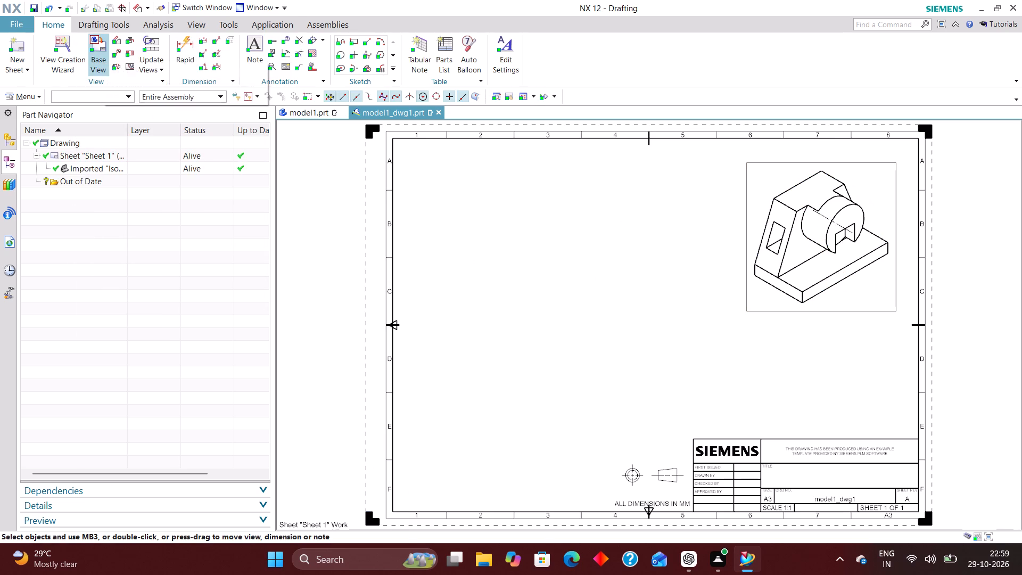
Add a 1:1 Front base view, reoriented to face the round boss, in the sheet's upper area to the left of the isometric view.
{"action": "left_click", "coordinate": [95, 44]}
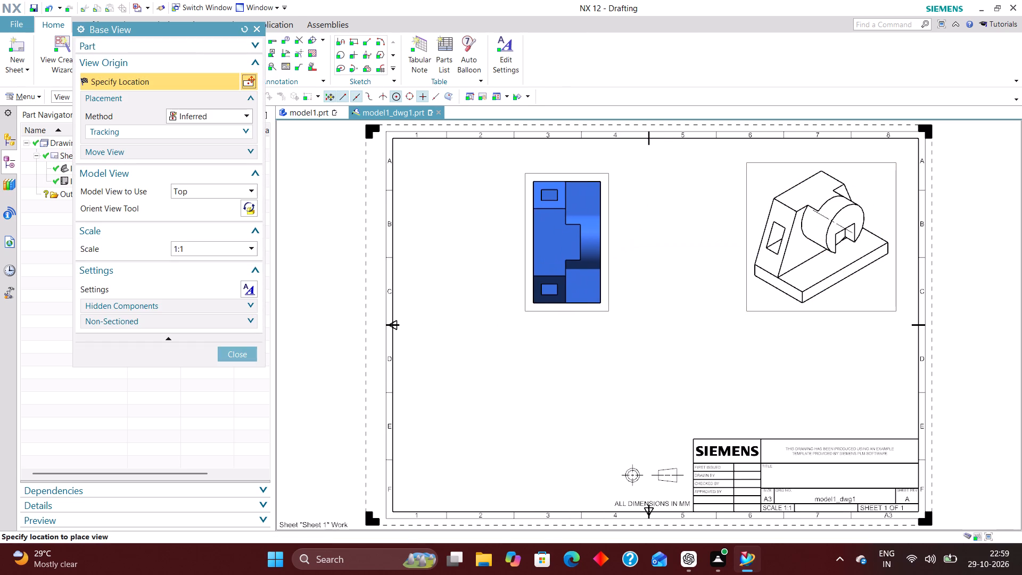
{"action": "left_click", "coordinate": [215, 191]}
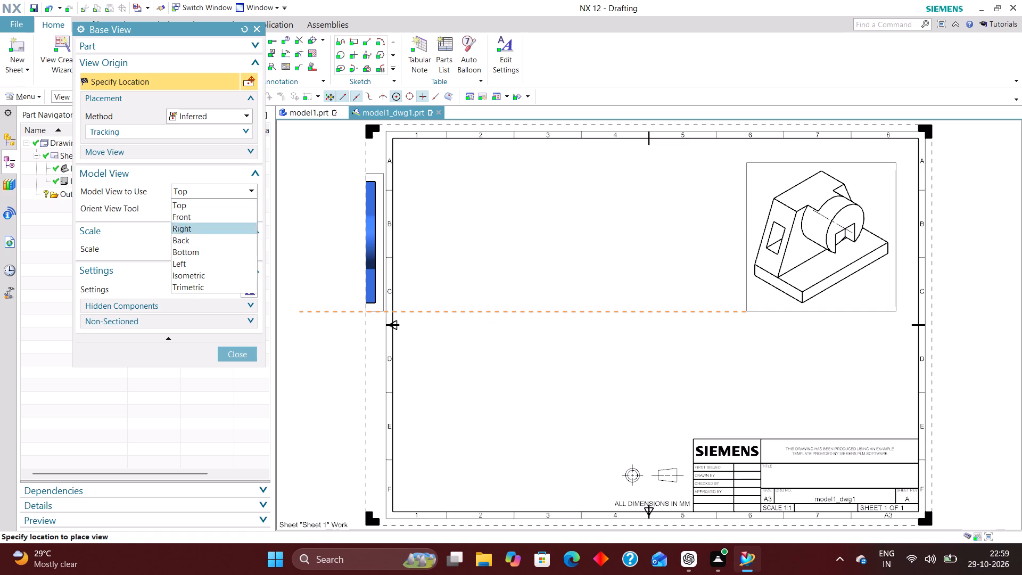
{"action": "left_click", "coordinate": [202, 216]}
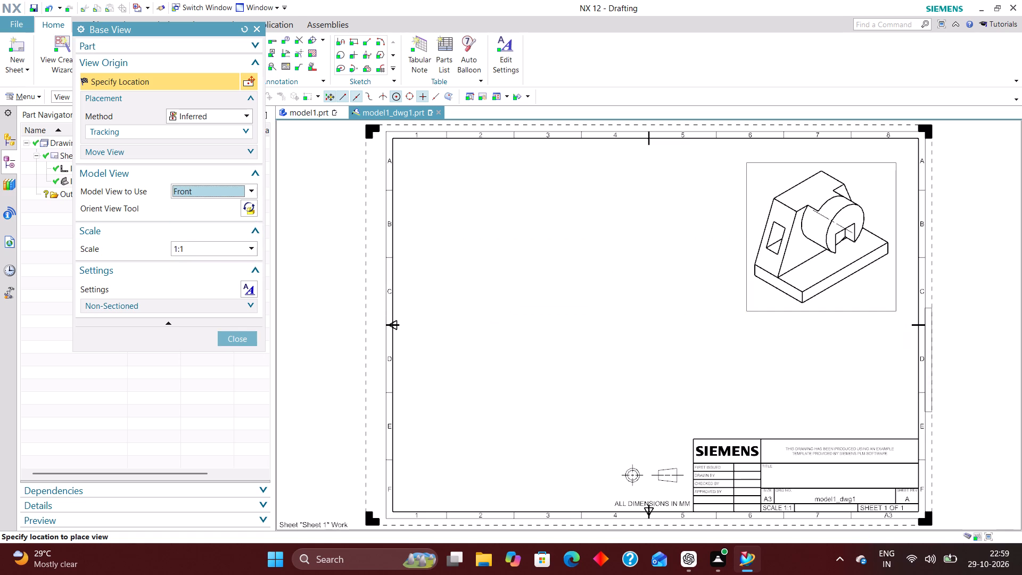
{"action": "left_click", "coordinate": [248, 203]}
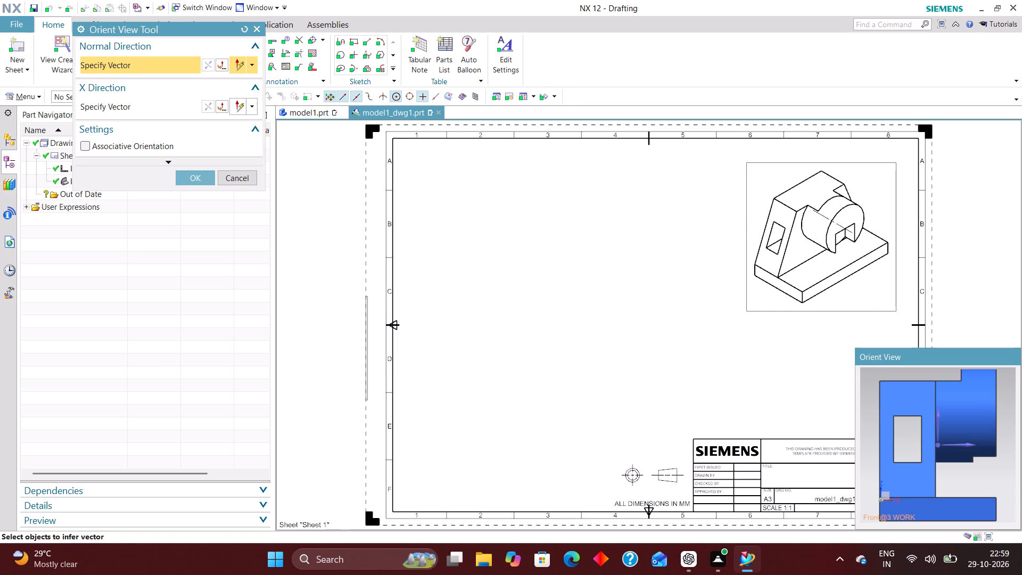
{"action": "middle_click_drag", "start_coordinate": [975, 466], "coordinate": [926, 470]}
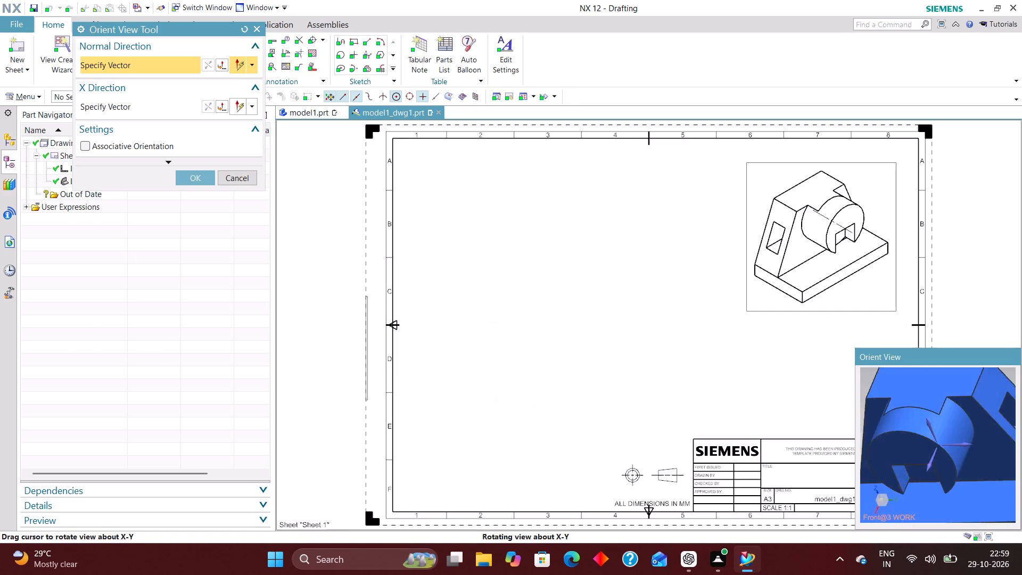
{"action": "middle_click_drag", "start_coordinate": [926, 470], "coordinate": [939, 461]}
{"action": "right_click_drag", "start_coordinate": [998, 474], "coordinate": [885, 471]}
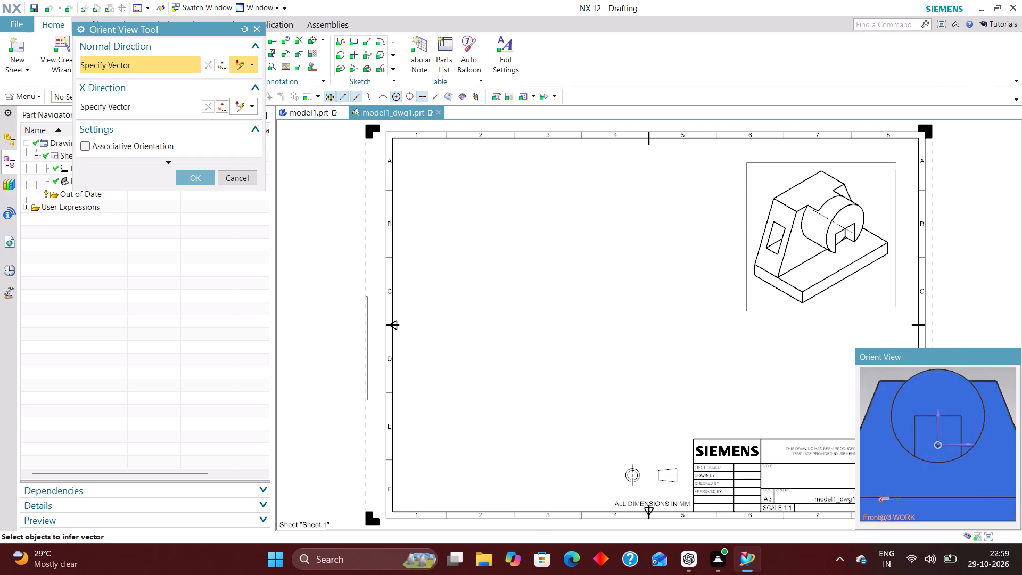
{"action": "left_click", "coordinate": [189, 178]}
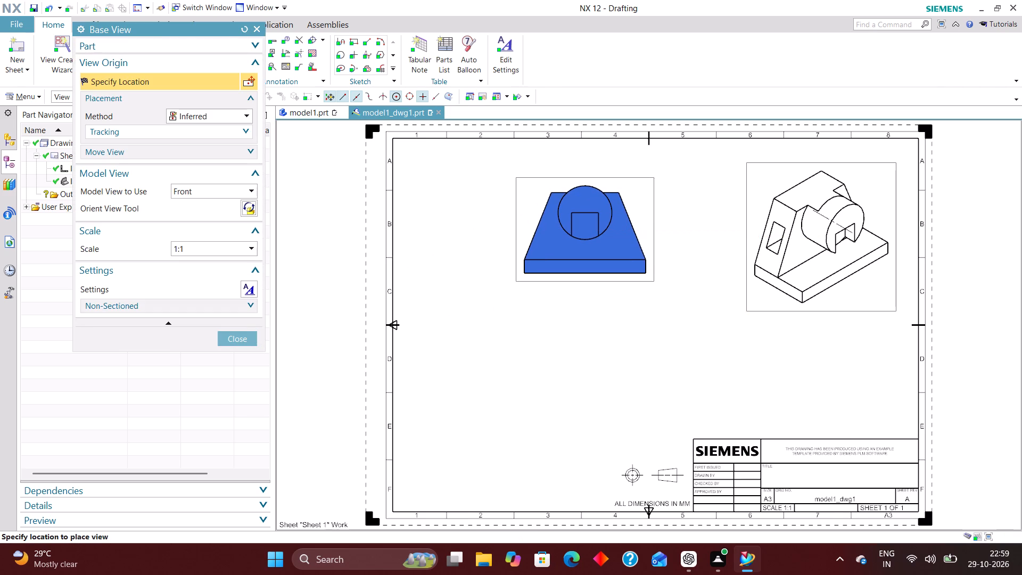
{"action": "left_click", "coordinate": [585, 229]}
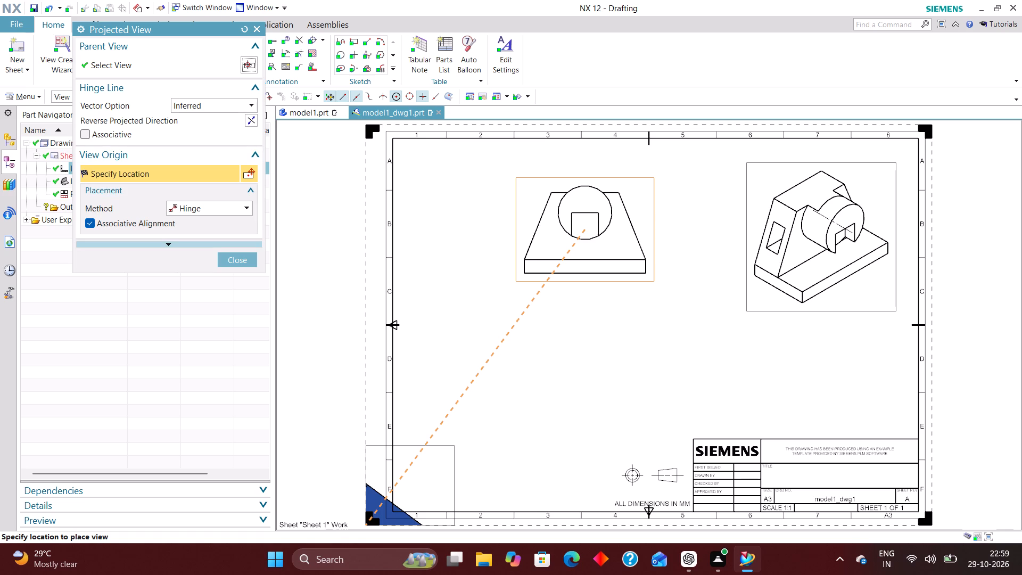
{"action": "left_click", "coordinate": [246, 258]}
Add a 1:1 Right base view, reoriented to show the pedestal's side profile, below and to the left of the front view.
{"action": "left_click", "coordinate": [103, 42]}
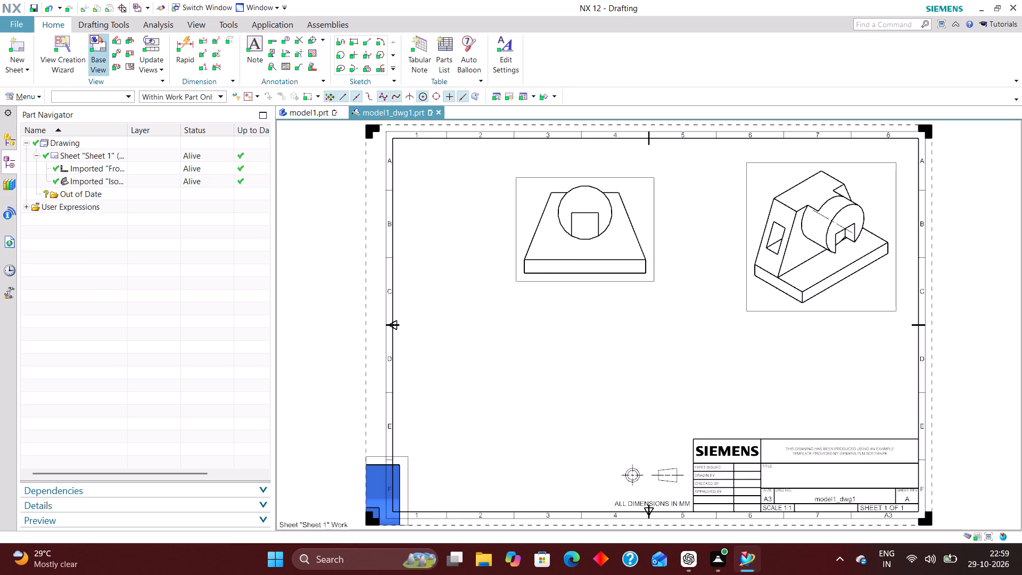
{"action": "left_click", "coordinate": [218, 191]}
{"action": "left_click", "coordinate": [214, 229]}
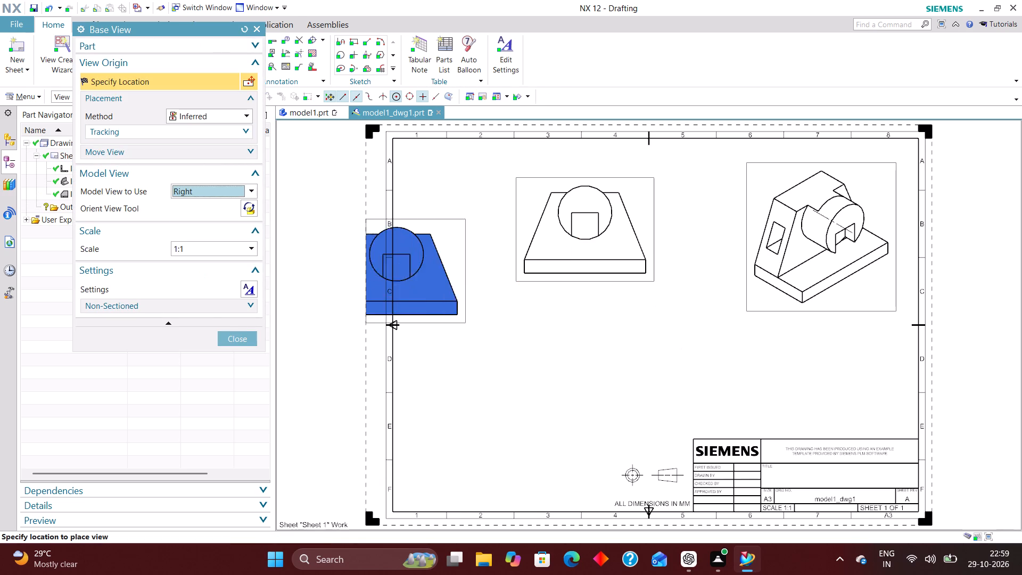
{"action": "left_click", "coordinate": [250, 203]}
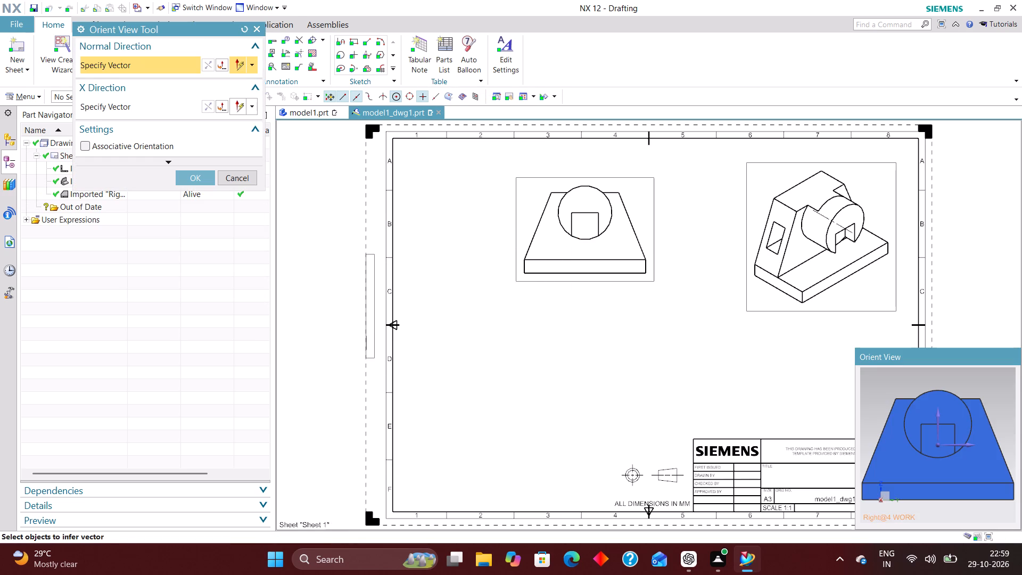
{"action": "middle_click_drag", "start_coordinate": [891, 402], "coordinate": [926, 402]}
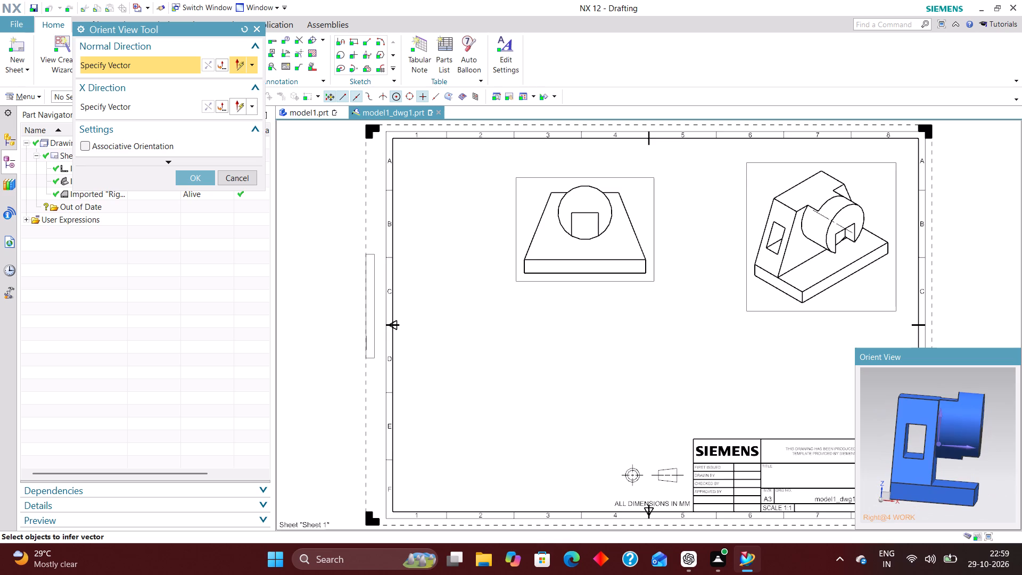
{"action": "right_click_drag", "start_coordinate": [1002, 392], "coordinate": [952, 396]}
{"action": "left_click", "coordinate": [192, 176]}
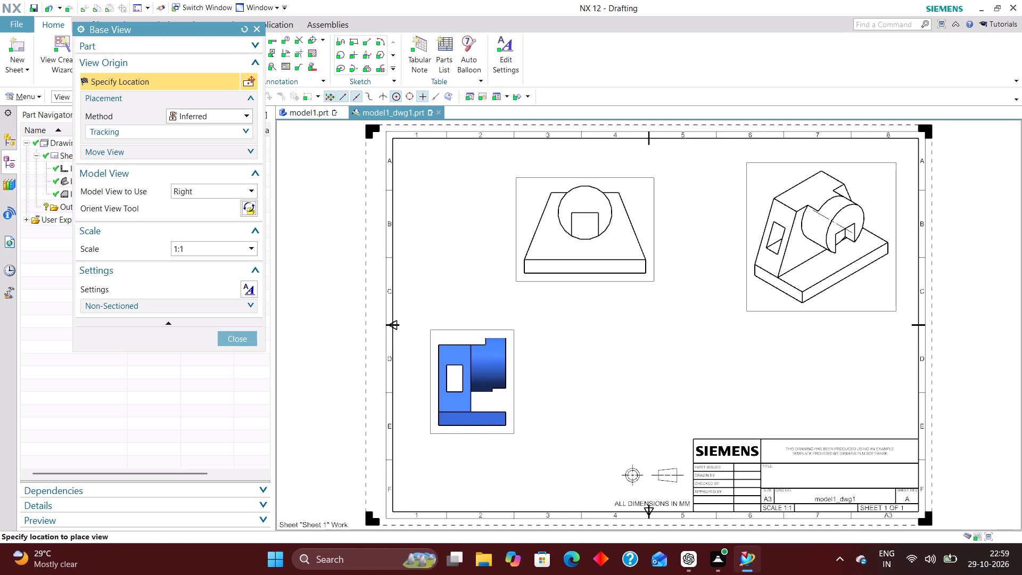
{"action": "left_click", "coordinate": [471, 377]}
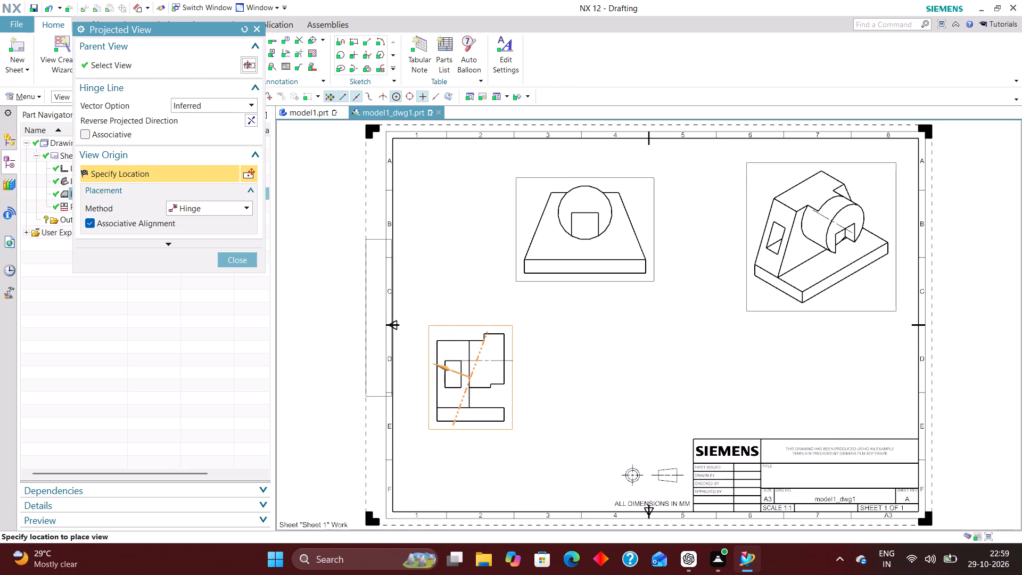
{"action": "left_click", "coordinate": [256, 27]}
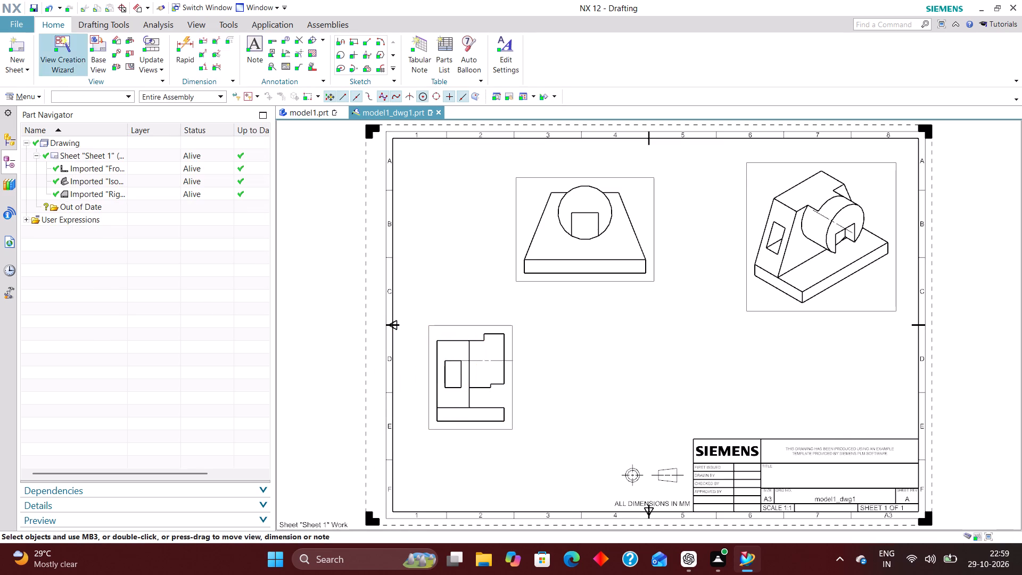
Add a 1:1 Top base view, reoriented lengthwise with the boss facing down, to the right of the side view, without projected views.
{"action": "left_click", "coordinate": [102, 46]}
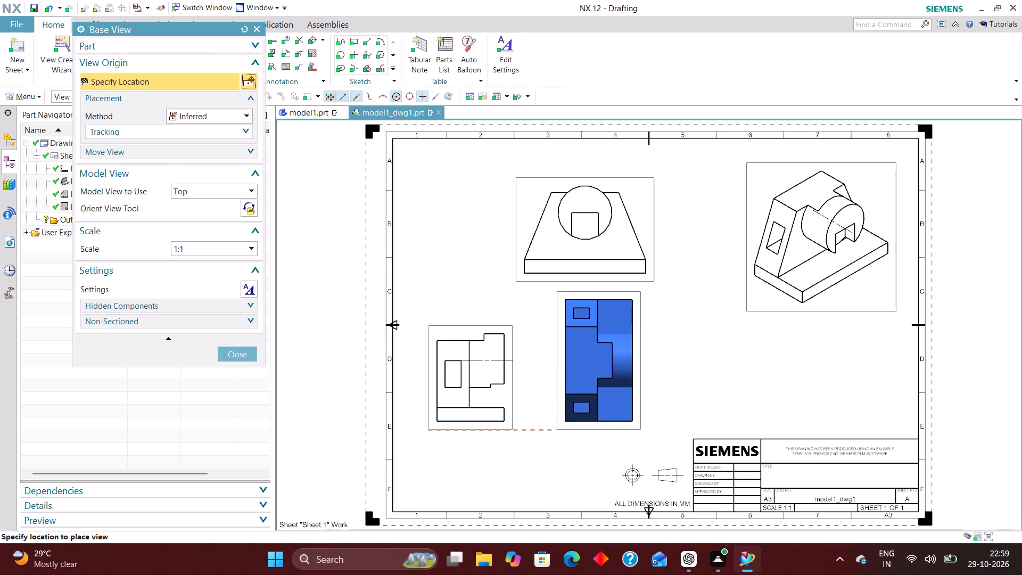
{"action": "left_click", "coordinate": [247, 202]}
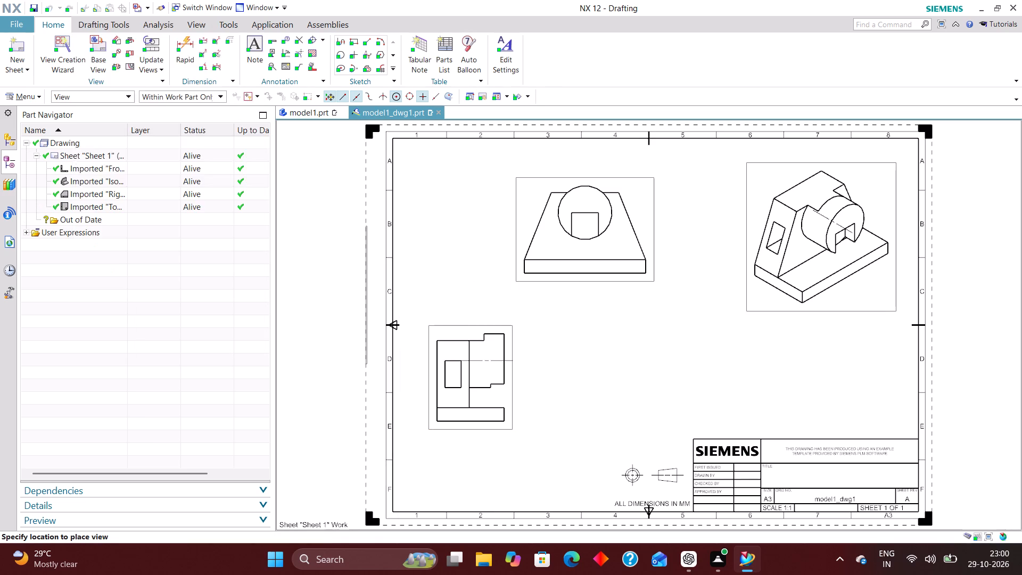
{"action": "middle_click_drag", "start_coordinate": [999, 458], "coordinate": [970, 428]}
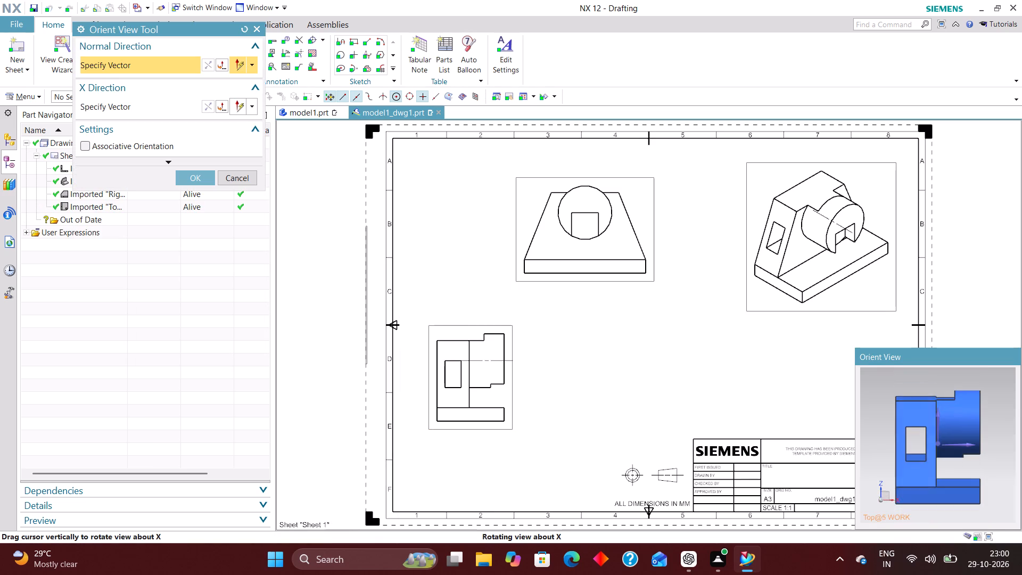
{"action": "middle_click_drag", "start_coordinate": [970, 428], "coordinate": [923, 430]}
{"action": "middle_click_drag", "start_coordinate": [998, 457], "coordinate": [968, 477]}
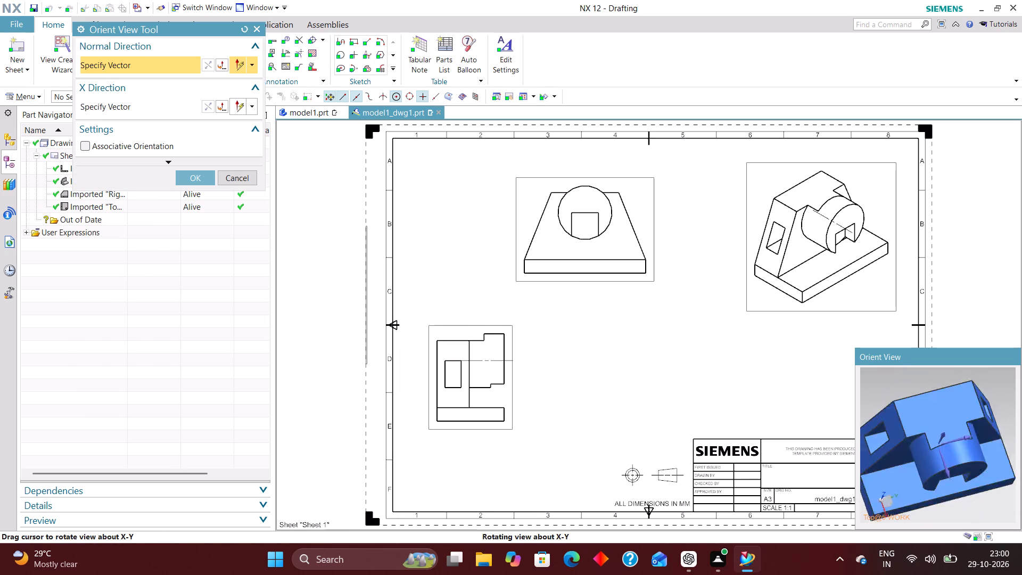
{"action": "middle_click_drag", "start_coordinate": [968, 477], "coordinate": [974, 478]}
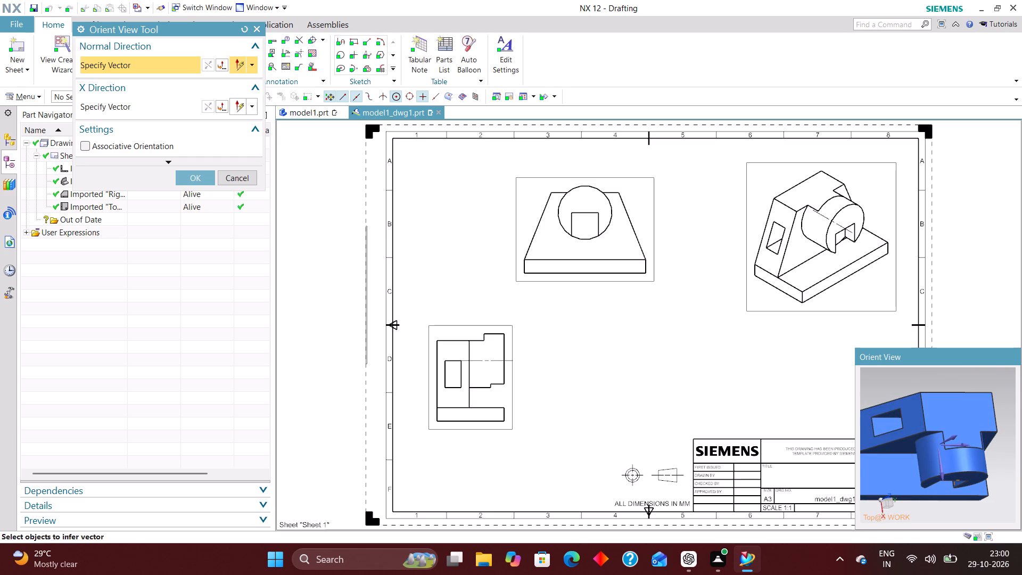
{"action": "right_click_drag", "start_coordinate": [1011, 502], "coordinate": [900, 514]}
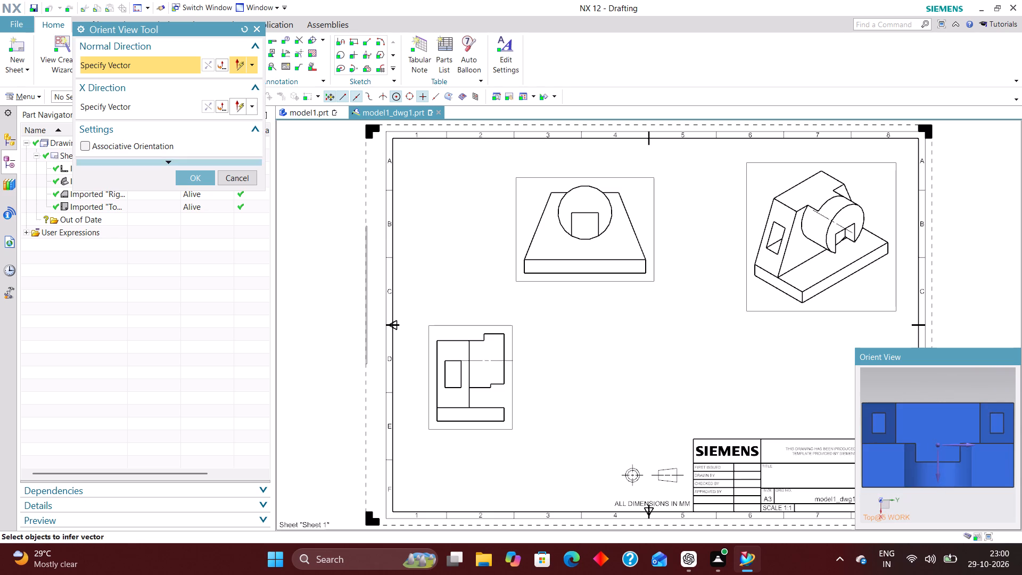
{"action": "left_click", "coordinate": [196, 177]}
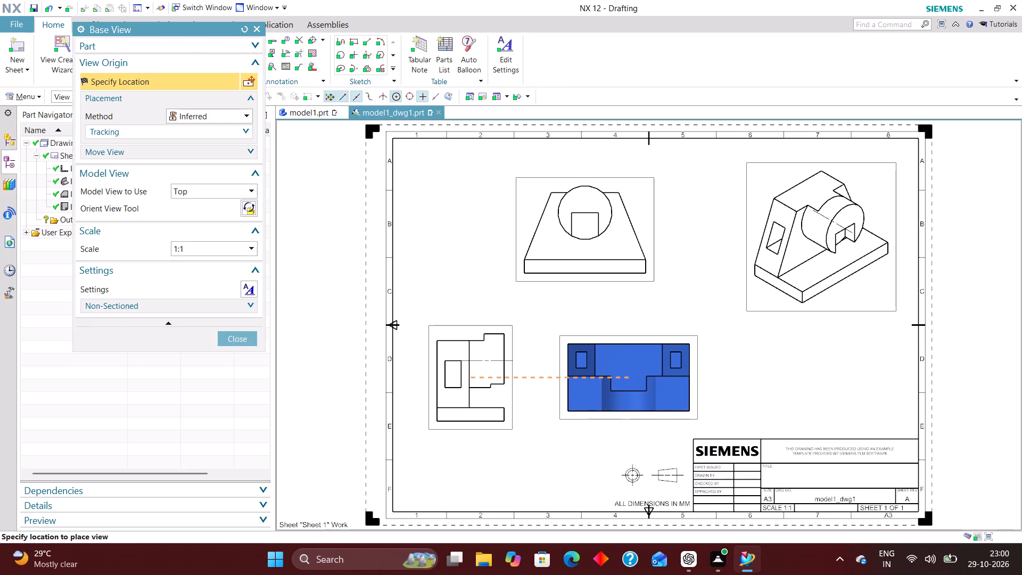
{"action": "left_click", "coordinate": [645, 372]}
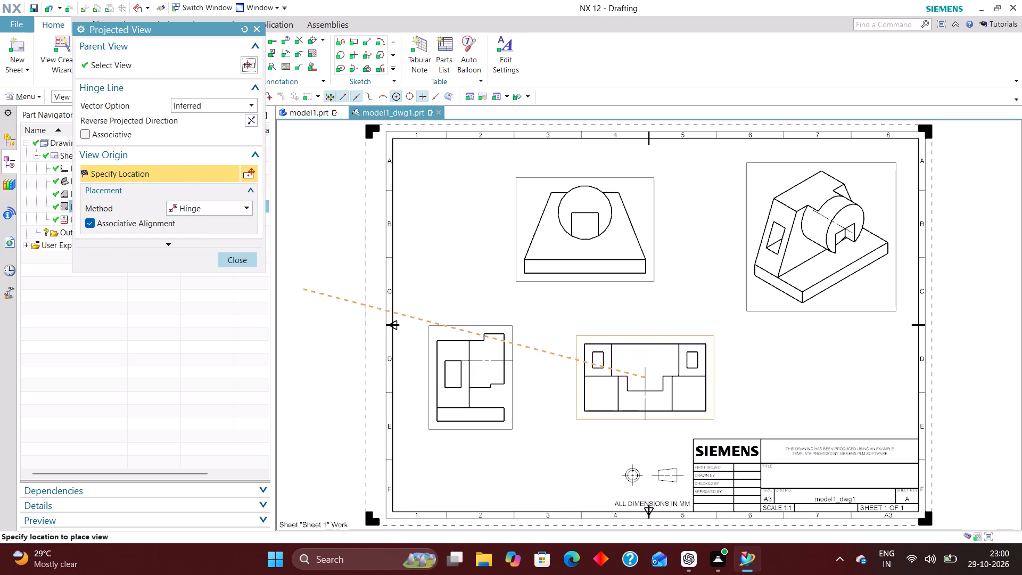
{"action": "left_click", "coordinate": [237, 258]}
Move the right side view slightly up so its lower border lines up with the top view's.
{"action": "left_click_drag", "start_coordinate": [467, 326], "coordinate": [465, 308]}
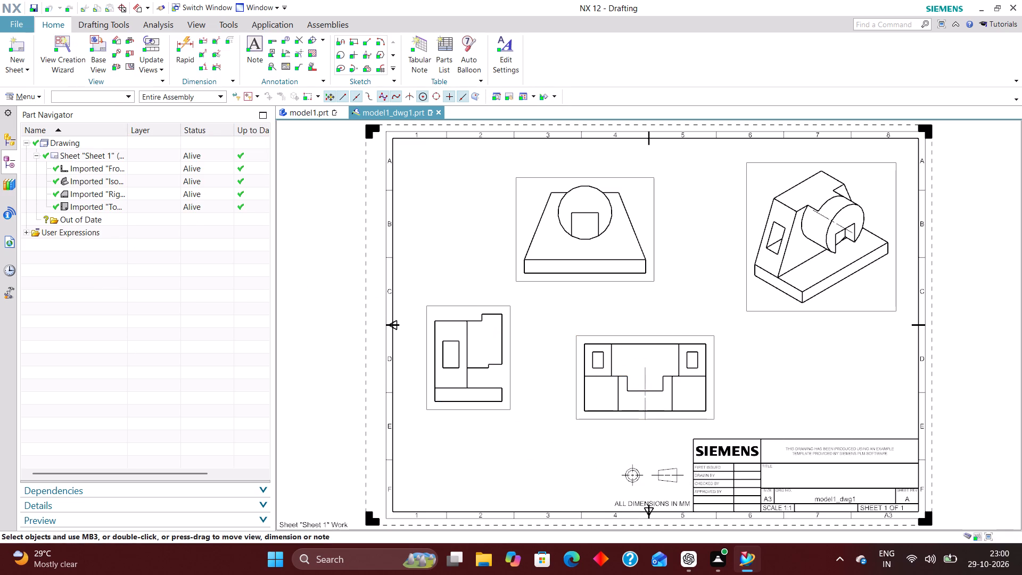
{"action": "left_click_drag", "start_coordinate": [465, 308], "coordinate": [467, 314]}
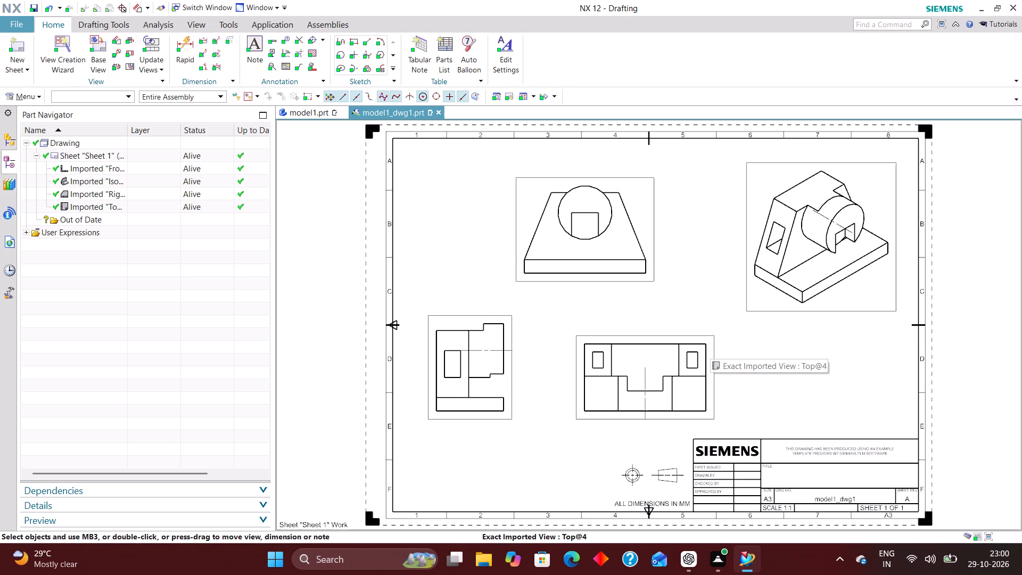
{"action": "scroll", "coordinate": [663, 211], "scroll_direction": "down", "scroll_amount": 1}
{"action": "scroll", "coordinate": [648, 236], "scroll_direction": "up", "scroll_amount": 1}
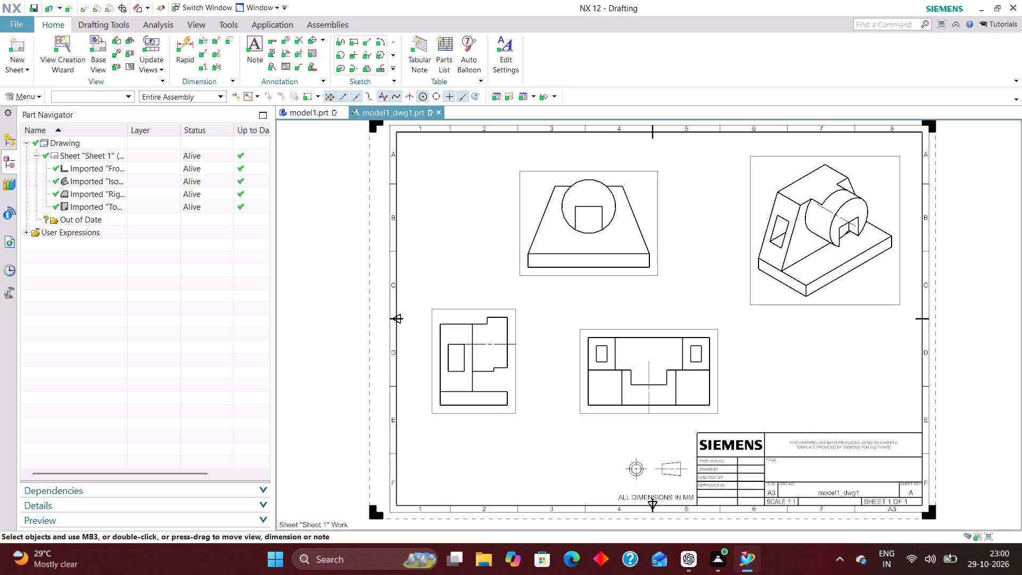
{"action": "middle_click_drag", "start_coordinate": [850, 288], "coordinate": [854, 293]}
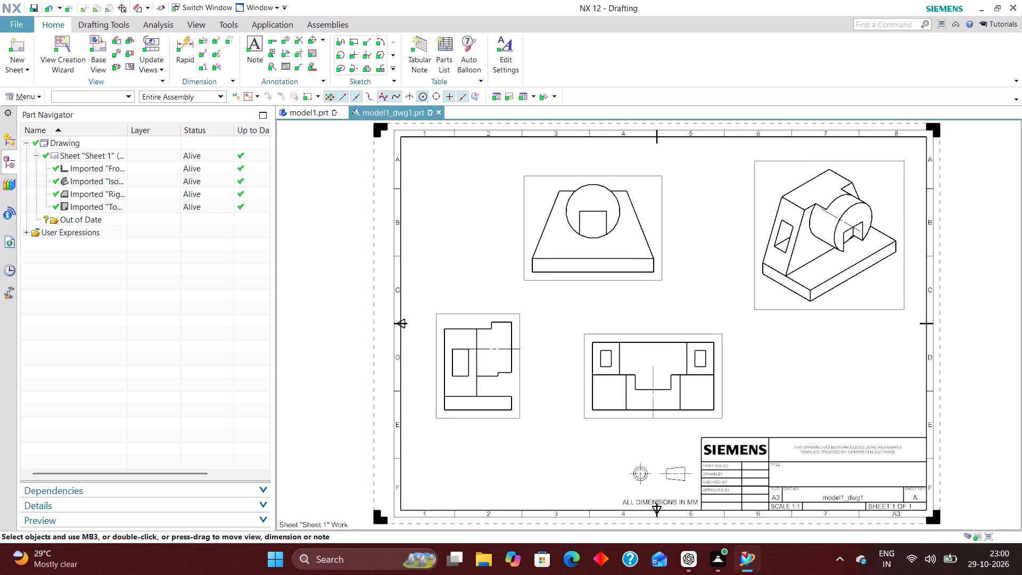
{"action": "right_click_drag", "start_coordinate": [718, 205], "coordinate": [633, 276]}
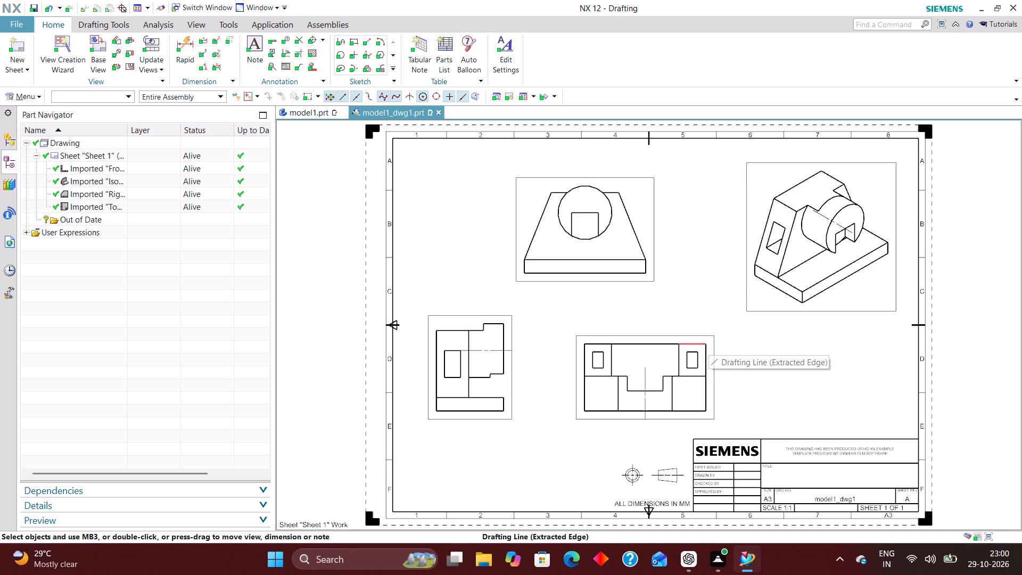
Set the arrowhead type to Open Arrow for both dimension sides in the drafting preferences.
{"action": "left_click", "coordinate": [36, 100]}
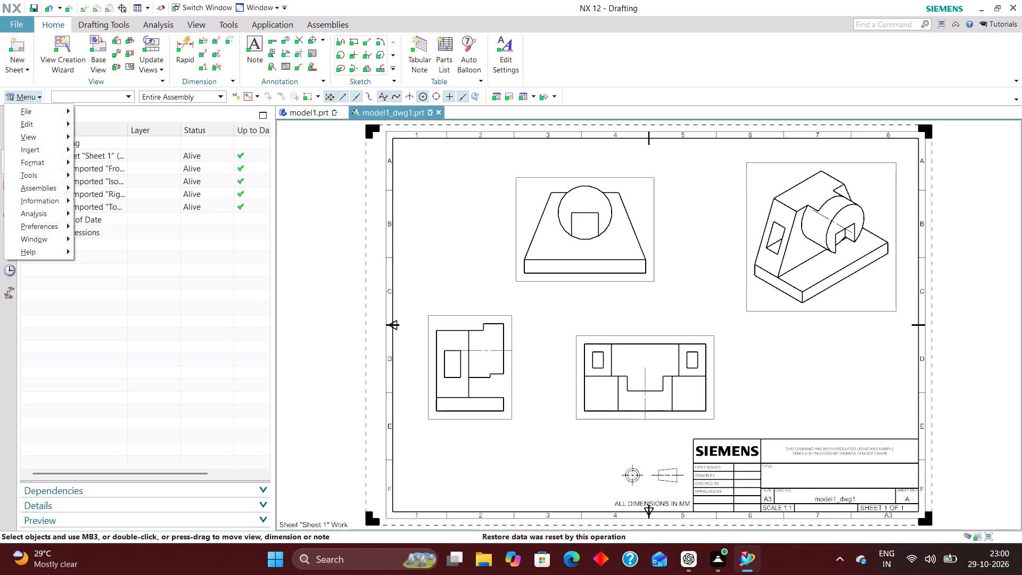
{"action": "left_click", "coordinate": [55, 225]}
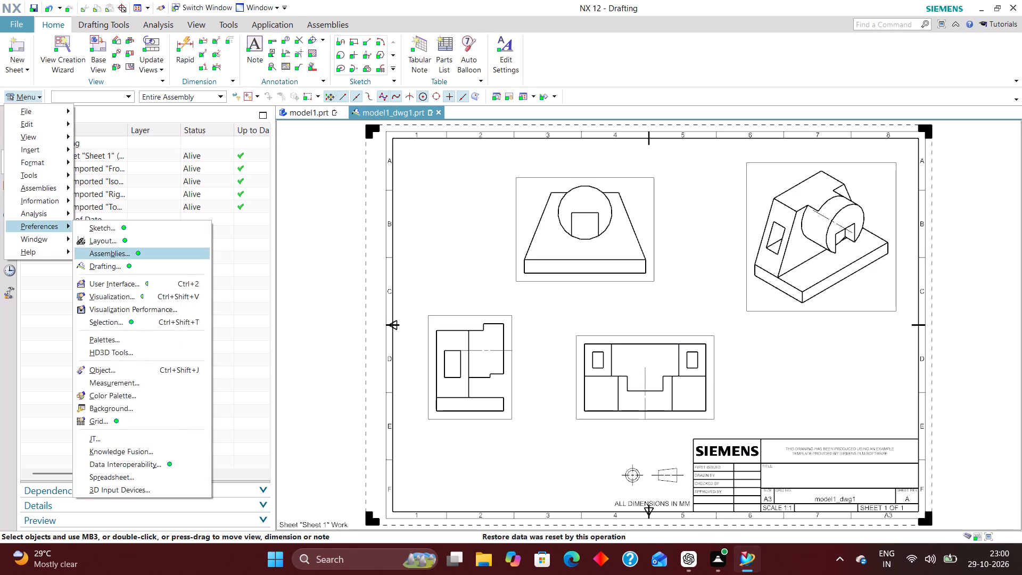
{"action": "left_click", "coordinate": [114, 266]}
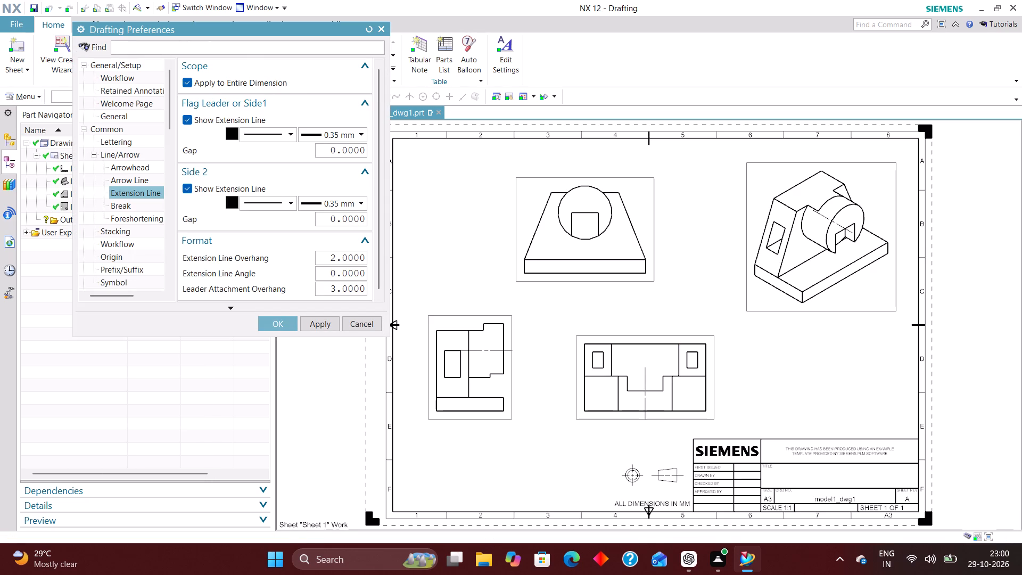
{"action": "scroll", "coordinate": [126, 170], "scroll_direction": "up", "scroll_amount": 2}
{"action": "left_click", "coordinate": [128, 166]}
{"action": "left_click", "coordinate": [319, 168]}
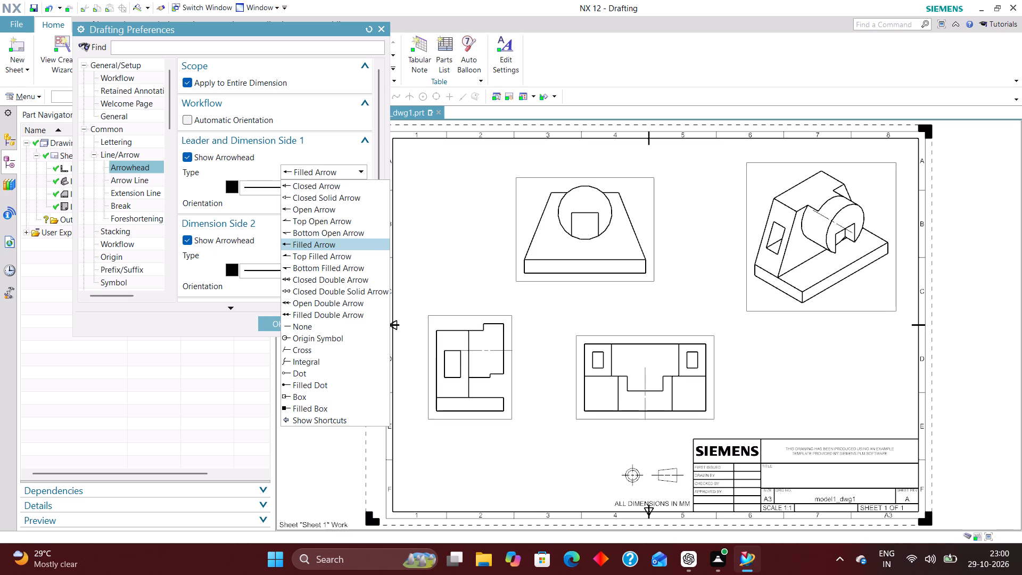
{"action": "left_click", "coordinate": [323, 210]}
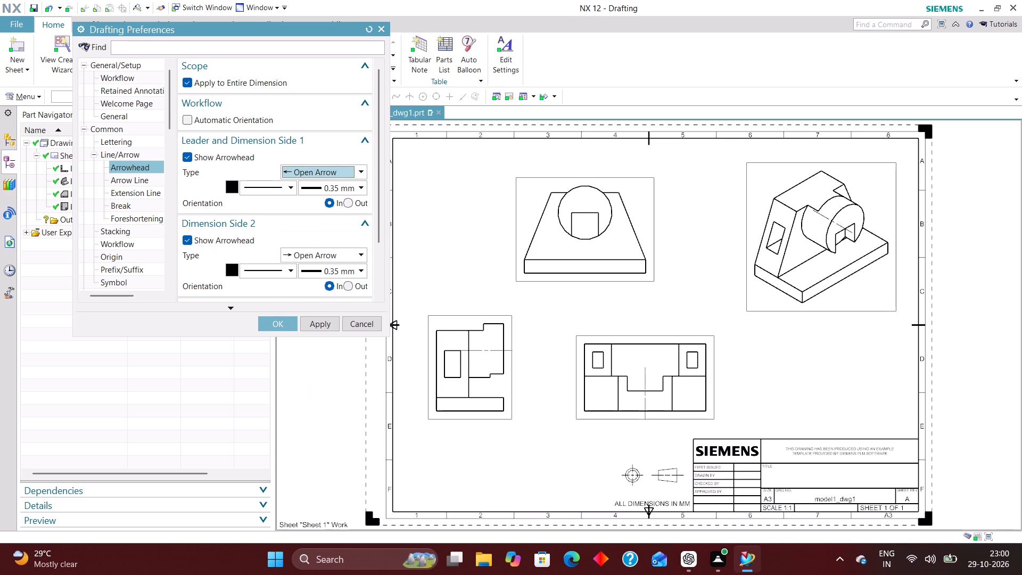
Set the dimension extension line gap to 2 for the entire dimension.
{"action": "left_click", "coordinate": [136, 195]}
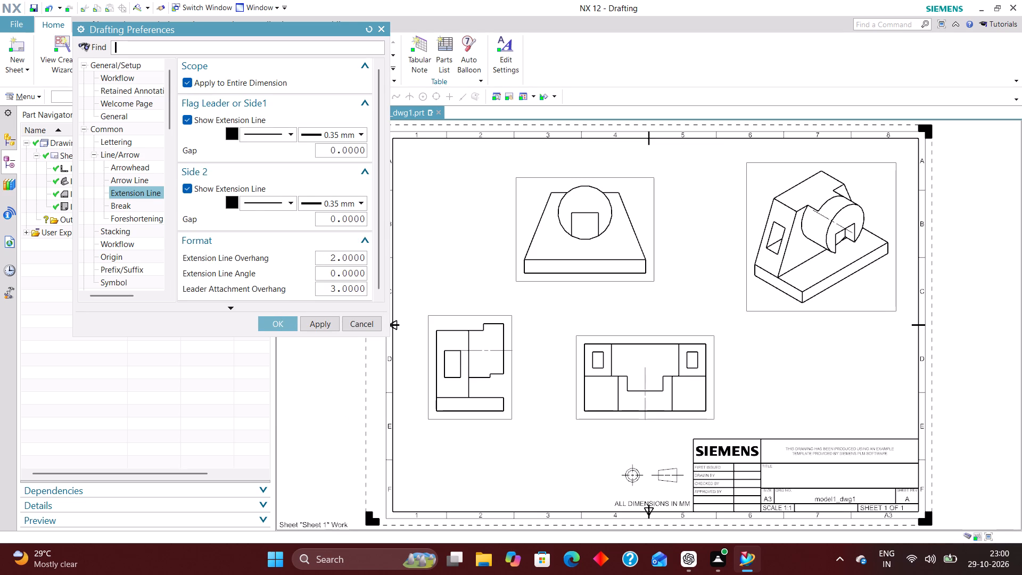
{"action": "left_click_drag", "start_coordinate": [326, 151], "coordinate": [558, 159]}
{"action": "key", "text": "2"}
{"action": "key", "text": "Return"}
Change the decimal delimiter in the dimension text units and accept the drafting preferences.
{"action": "scroll", "coordinate": [128, 207], "scroll_direction": "down", "scroll_amount": 3}
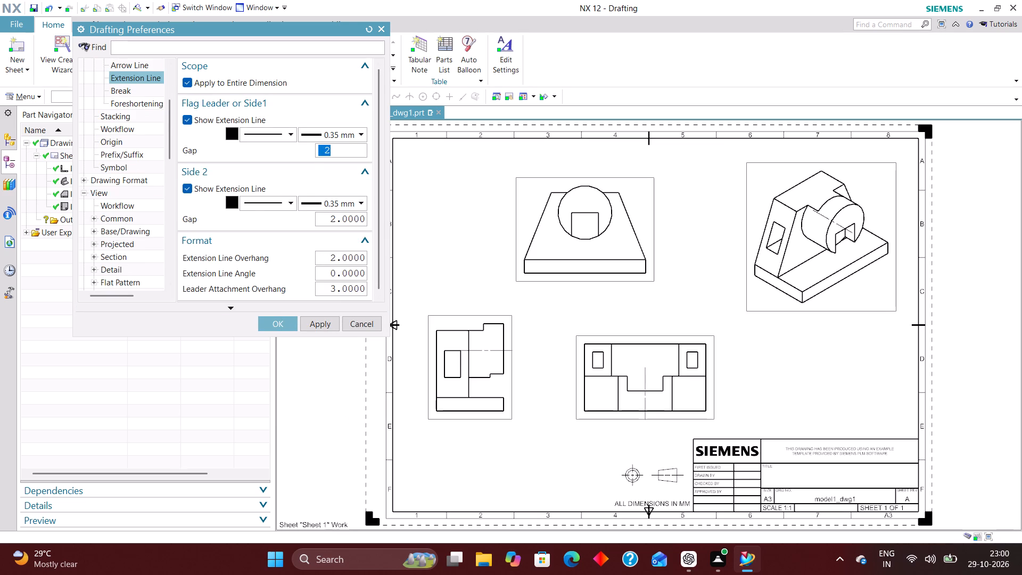
{"action": "scroll", "coordinate": [132, 234], "scroll_direction": "down", "scroll_amount": 5}
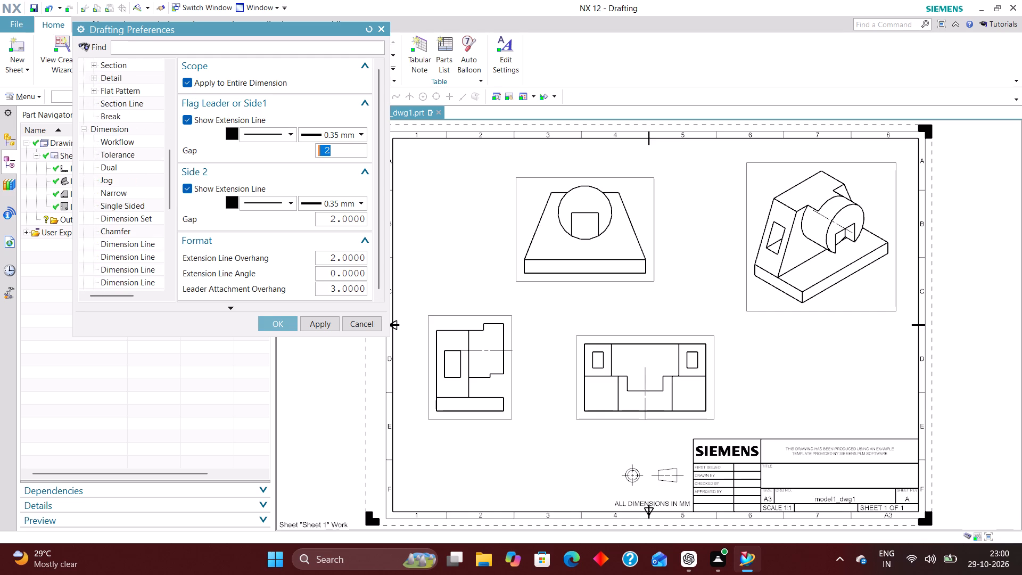
{"action": "scroll", "coordinate": [136, 231], "scroll_direction": "down", "scroll_amount": 2}
{"action": "left_click", "coordinate": [134, 219]}
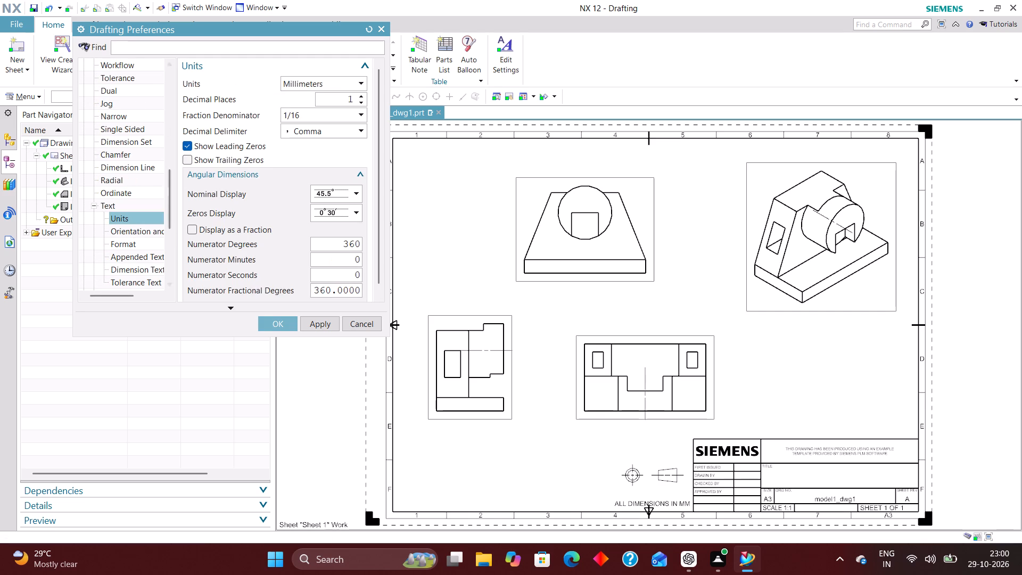
{"action": "left_click", "coordinate": [318, 133]}
{"action": "left_click", "coordinate": [314, 143]}
{"action": "left_click", "coordinate": [284, 321]}
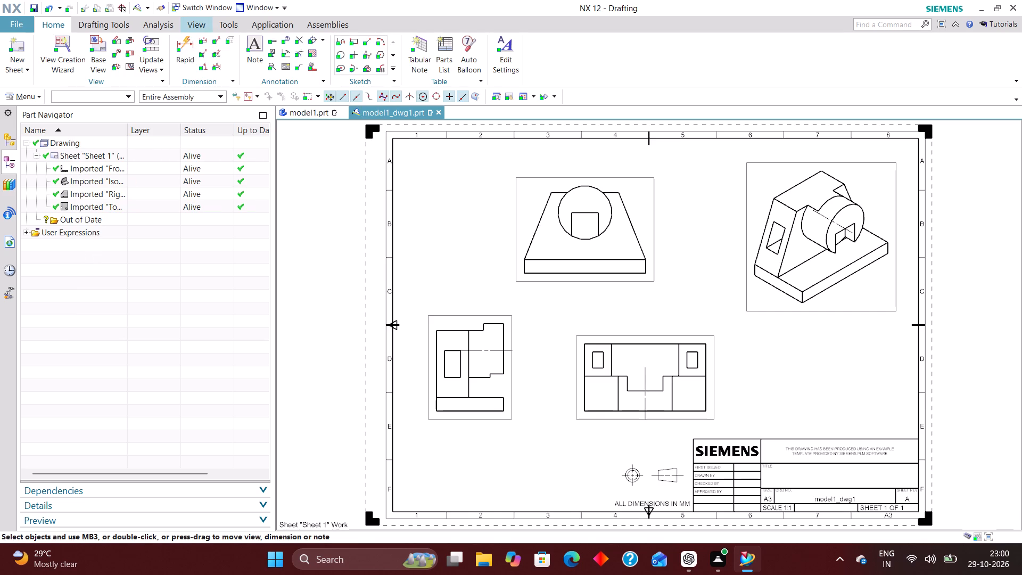
Add a rapid dimension for the base's full width in the front view, placed below the view.
{"action": "left_click", "coordinate": [186, 44]}
{"action": "scroll", "coordinate": [587, 334], "scroll_direction": "up", "scroll_amount": 2}
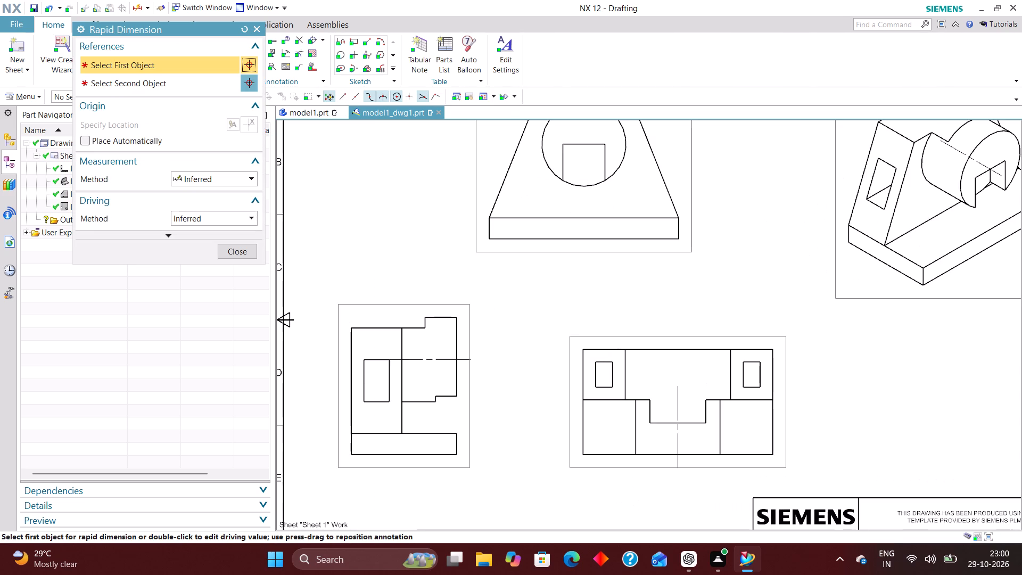
{"action": "left_click", "coordinate": [492, 237]}
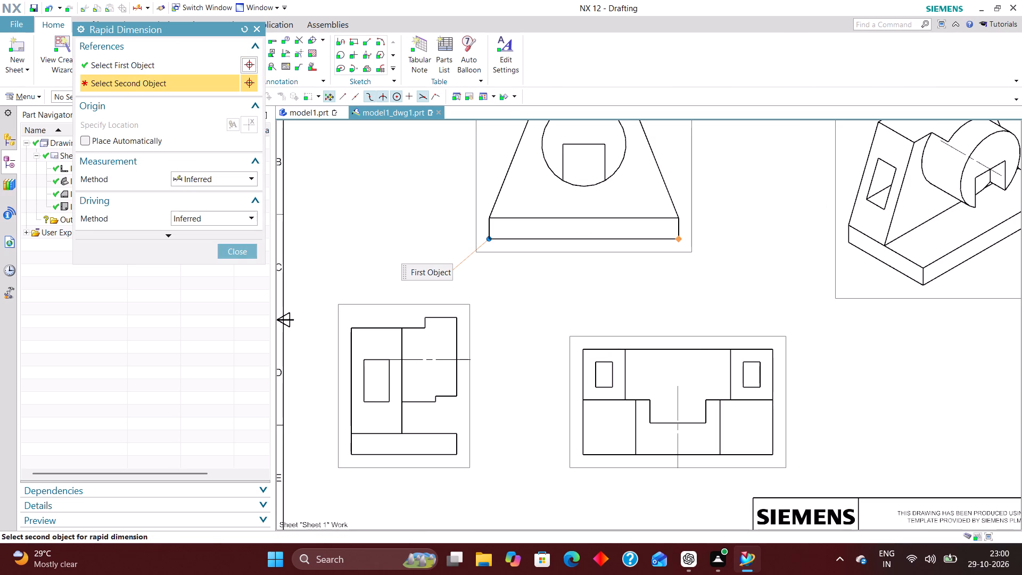
{"action": "left_click", "coordinate": [680, 237]}
{"action": "left_click", "coordinate": [590, 284]}
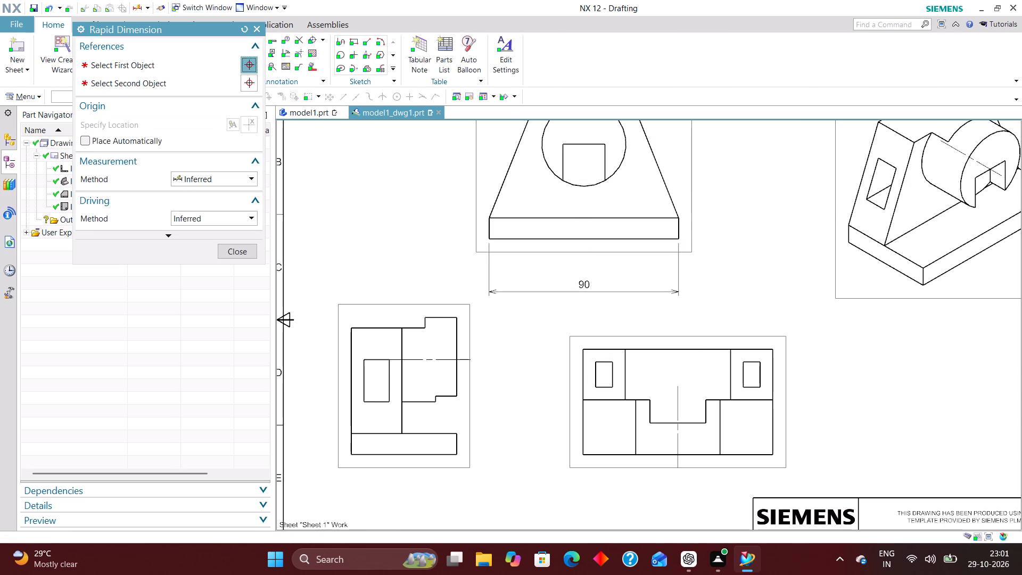
Dimension the height from the base's bottom to the pedestal's flat top in the front view, placed to its left.
{"action": "scroll", "coordinate": [607, 359], "scroll_direction": "down", "scroll_amount": 1}
{"action": "scroll", "coordinate": [507, 250], "scroll_direction": "up", "scroll_amount": 2}
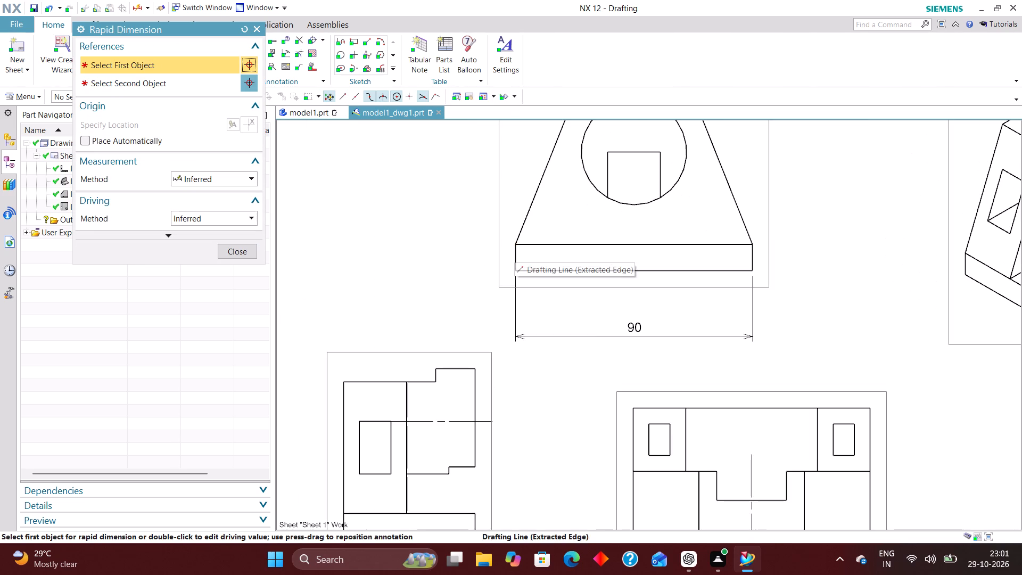
{"action": "left_click", "coordinate": [515, 272]}
{"action": "scroll", "coordinate": [557, 331], "scroll_direction": "down", "scroll_amount": 2}
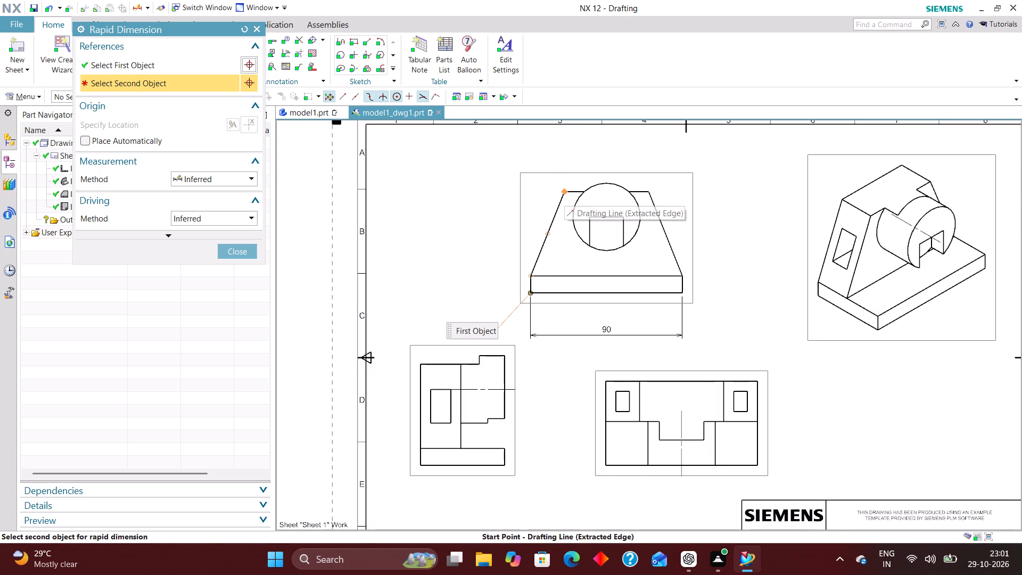
{"action": "left_click", "coordinate": [564, 192]}
{"action": "left_click", "coordinate": [457, 242]}
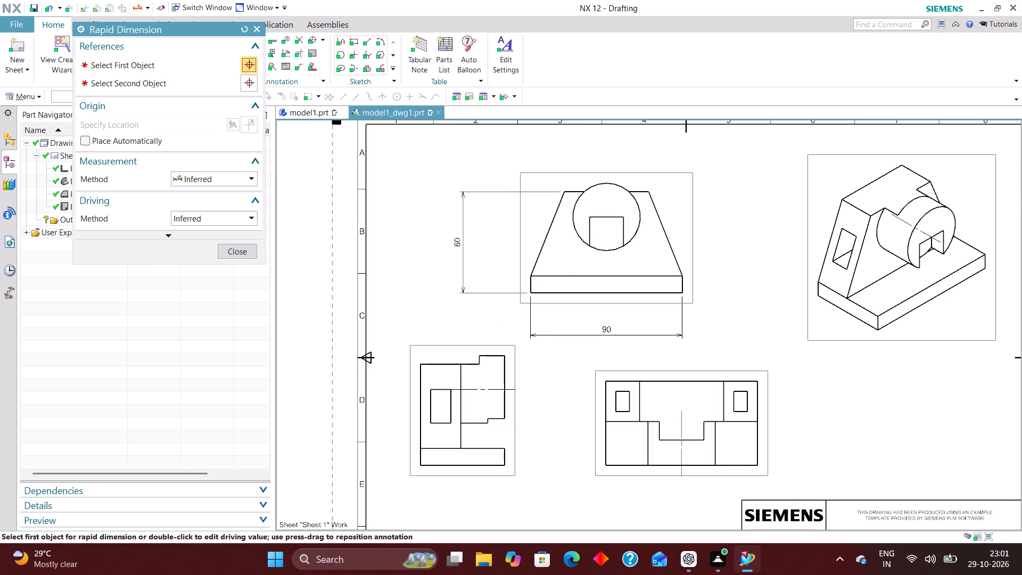
Add a Diametral dimension to the round boss in the front view, placed above and to the right of it.
{"action": "left_click", "coordinate": [240, 182]}
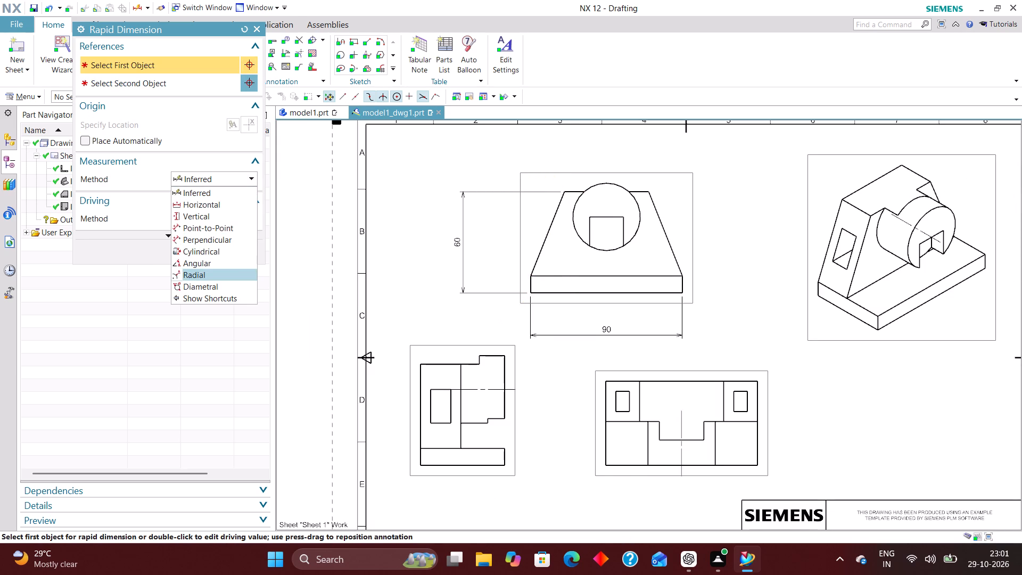
{"action": "left_click", "coordinate": [225, 286]}
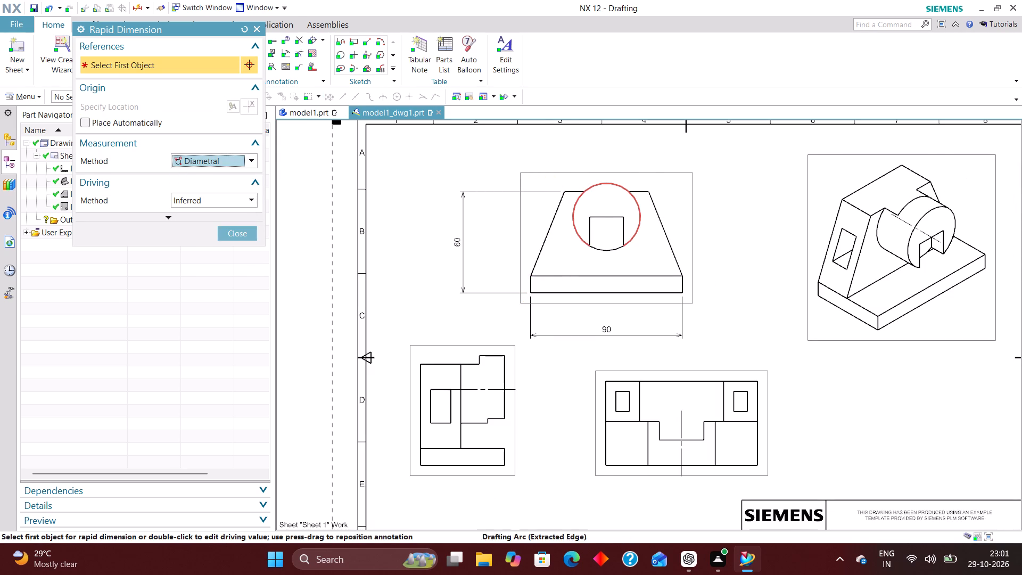
{"action": "left_click", "coordinate": [612, 186]}
{"action": "left_click", "coordinate": [652, 144]}
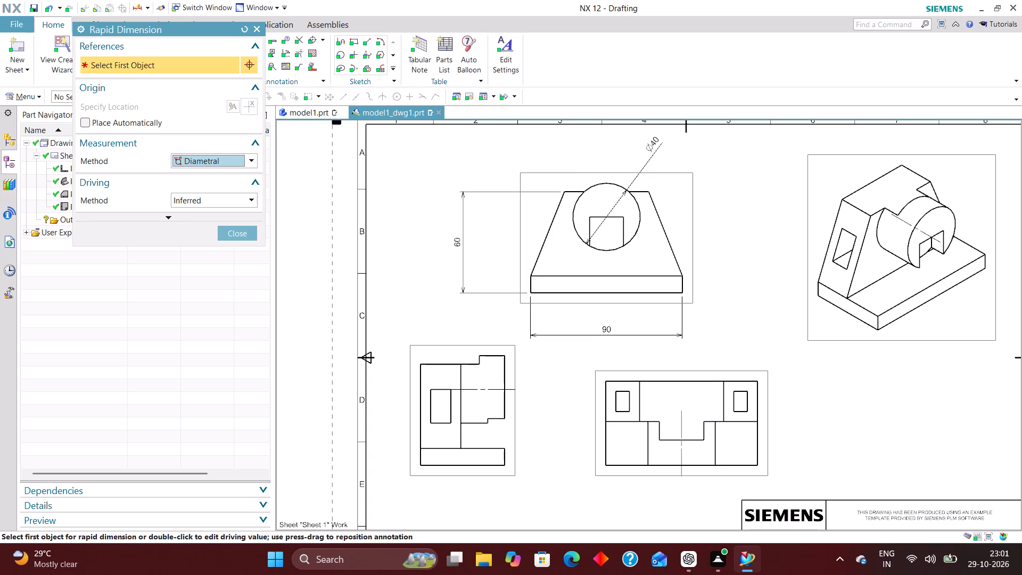
Switch the measurement method to Inferred and dimension the slot's width in the front view, placed just below the boss.
{"action": "left_click", "coordinate": [255, 155]}
{"action": "left_click", "coordinate": [227, 173]}
{"action": "scroll", "coordinate": [596, 242], "scroll_direction": "up", "scroll_amount": 3}
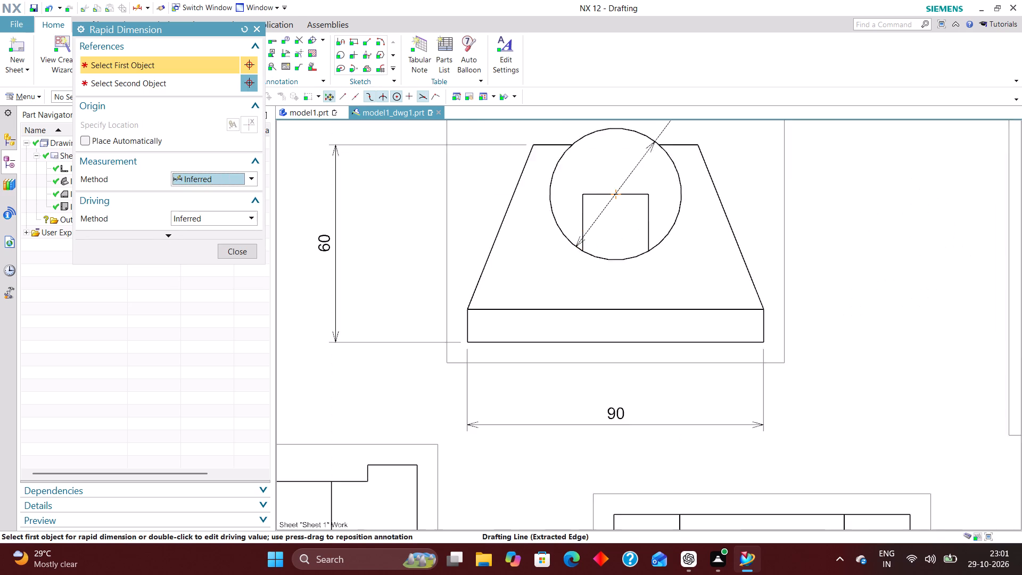
{"action": "scroll", "coordinate": [599, 239], "scroll_direction": "up", "scroll_amount": 1}
{"action": "left_click", "coordinate": [577, 251]}
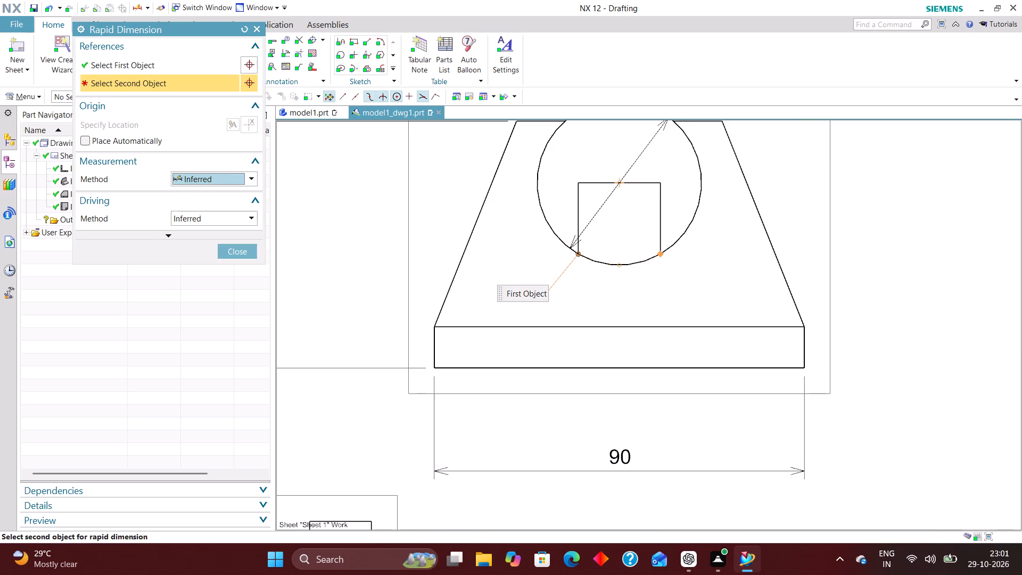
{"action": "left_click", "coordinate": [661, 252]}
{"action": "left_click", "coordinate": [622, 300]}
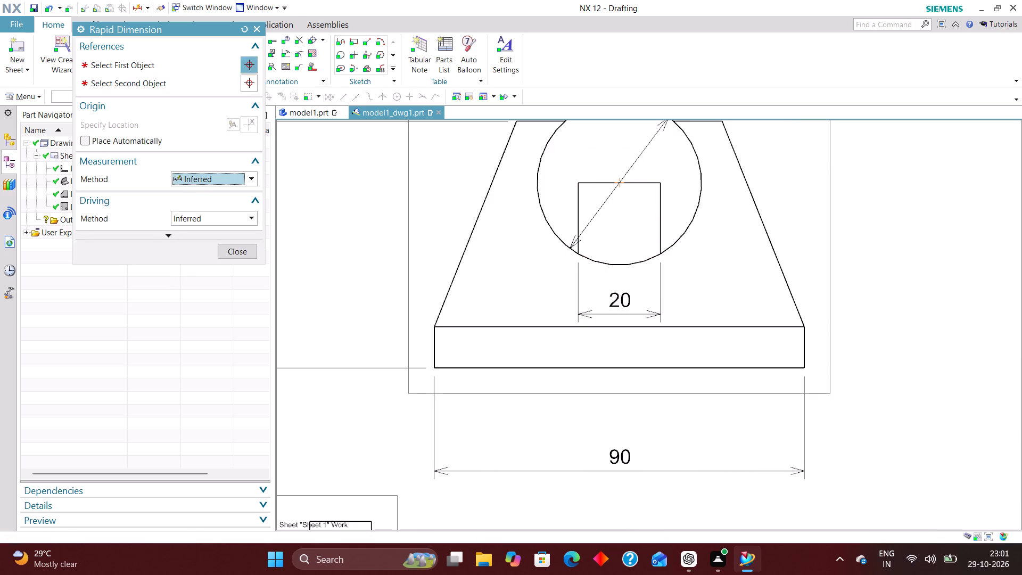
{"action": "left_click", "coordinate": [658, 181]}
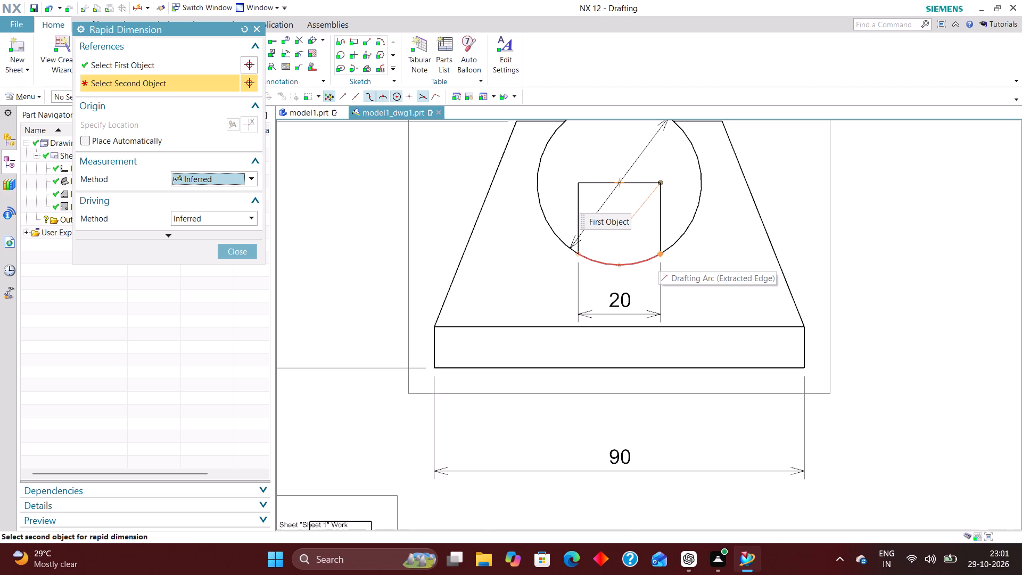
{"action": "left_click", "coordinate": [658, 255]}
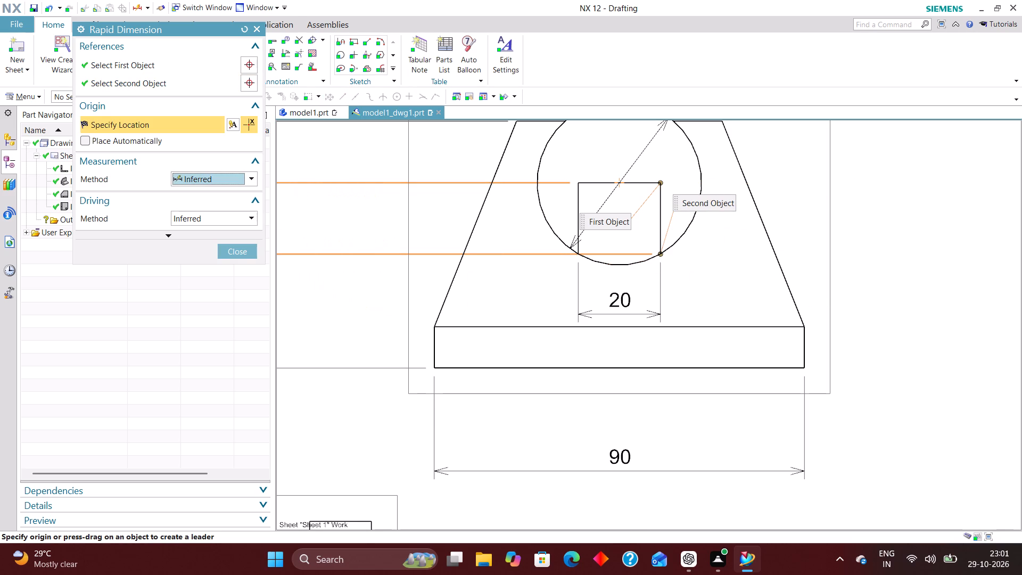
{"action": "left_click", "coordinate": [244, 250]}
Add a rapid dimension for the height from the base's bottom to the slot's top edge, placed right of the front view.
{"action": "left_click", "coordinate": [187, 42]}
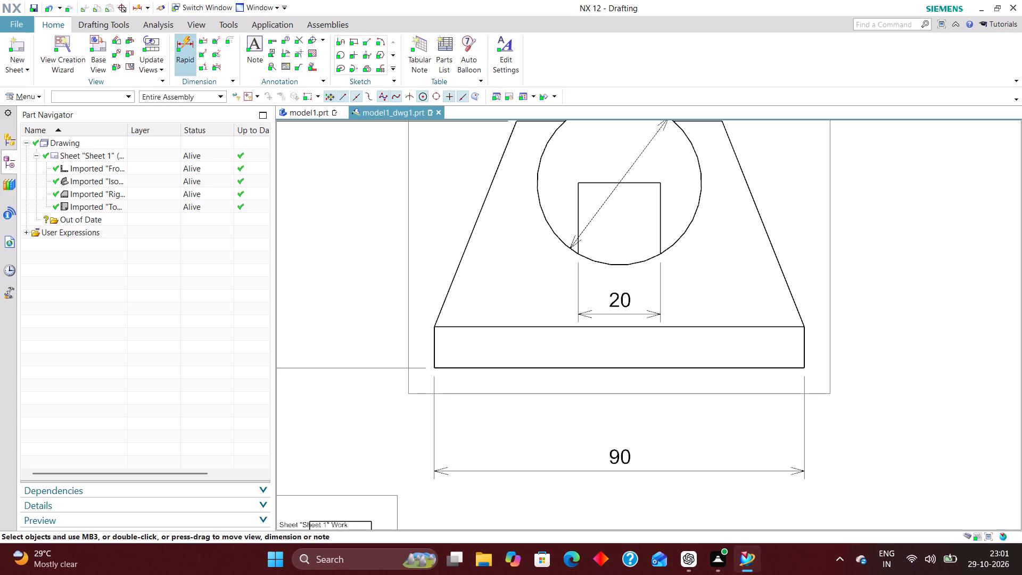
{"action": "left_click", "coordinate": [804, 367]}
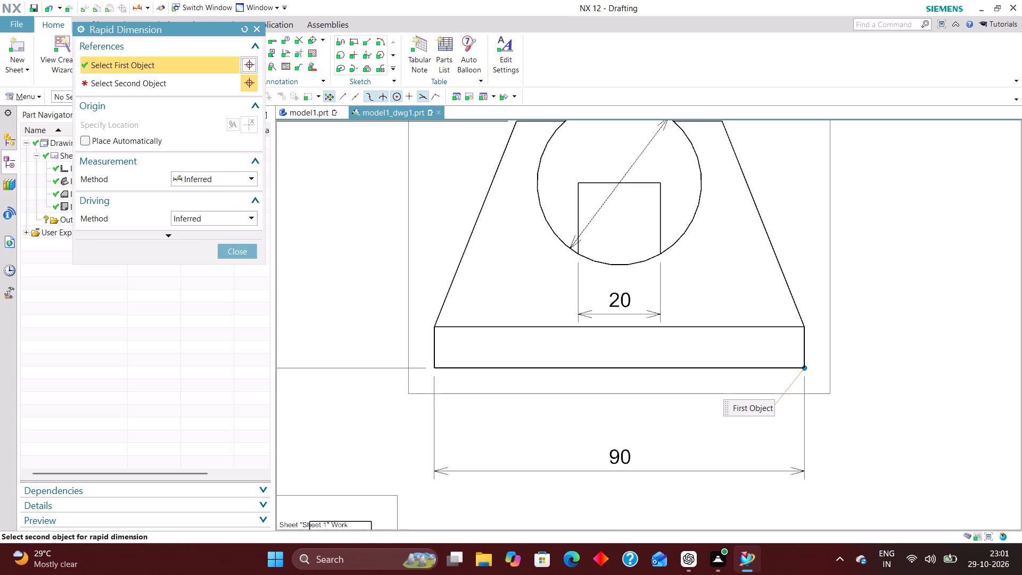
{"action": "left_click", "coordinate": [660, 183]}
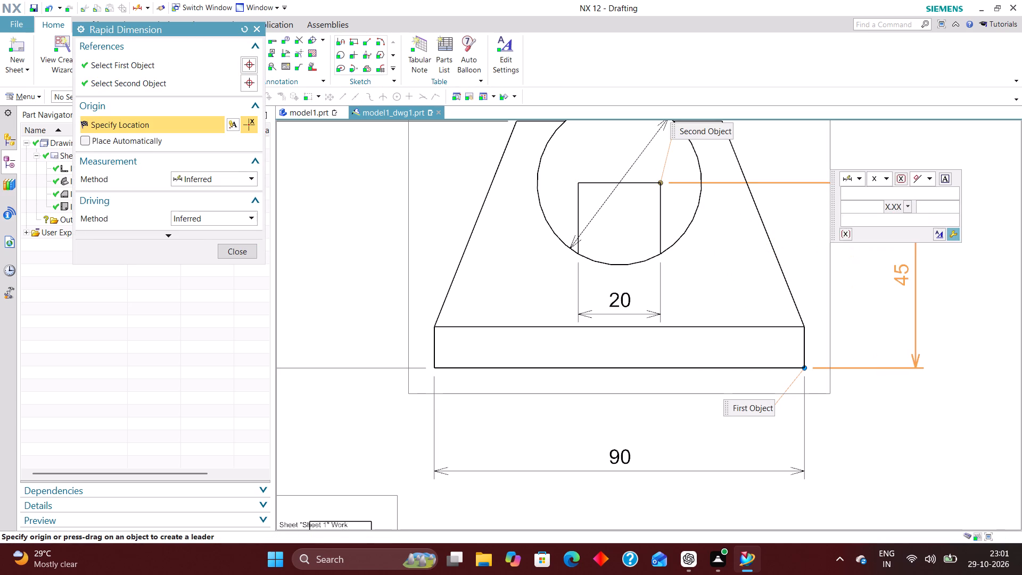
{"action": "left_click", "coordinate": [903, 265]}
Dimension the base plate's thickness at its left end in the front view, placed between the base and the overall height dimension.
{"action": "scroll", "coordinate": [788, 293], "scroll_direction": "down", "scroll_amount": 2}
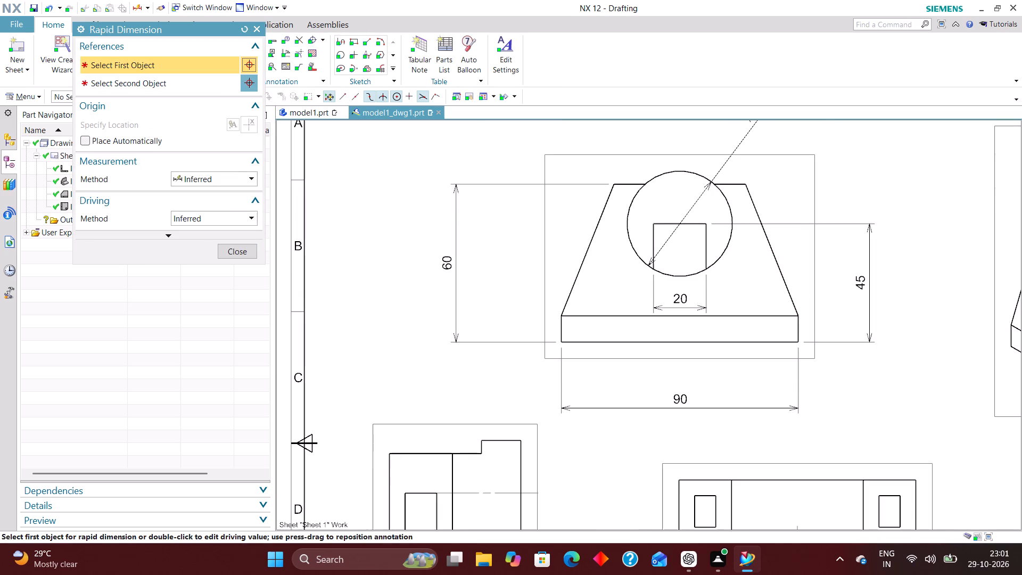
{"action": "scroll", "coordinate": [718, 246], "scroll_direction": "down", "scroll_amount": 1}
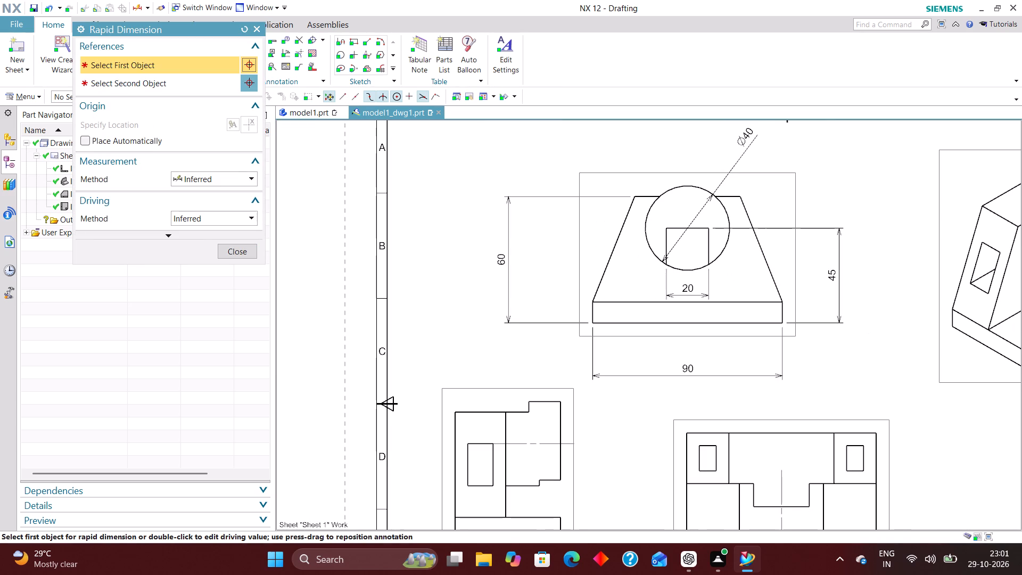
{"action": "scroll", "coordinate": [603, 320], "scroll_direction": "up", "scroll_amount": 4}
{"action": "left_click", "coordinate": [583, 325]}
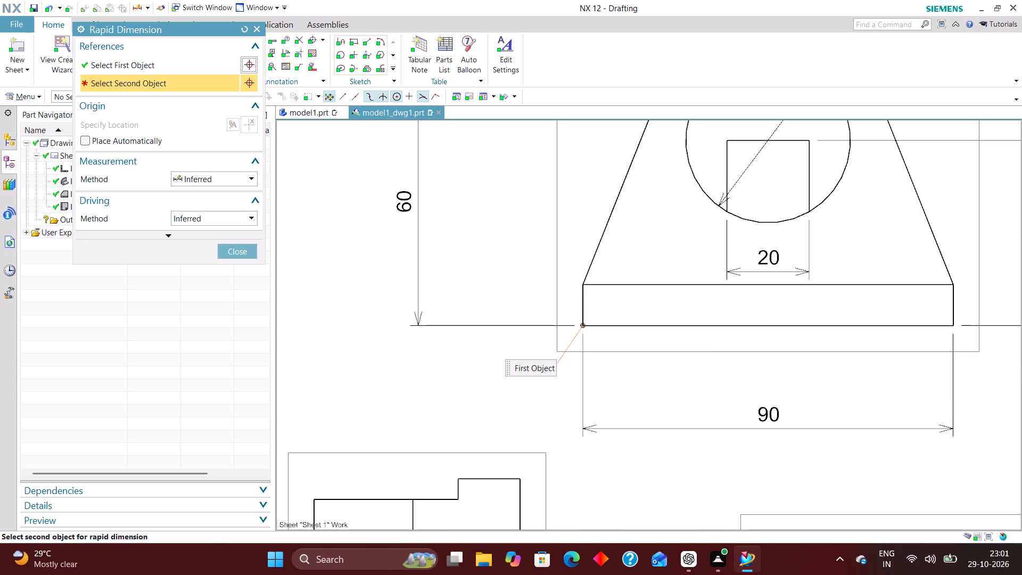
{"action": "left_click", "coordinate": [582, 286]}
{"action": "left_click", "coordinate": [507, 300]}
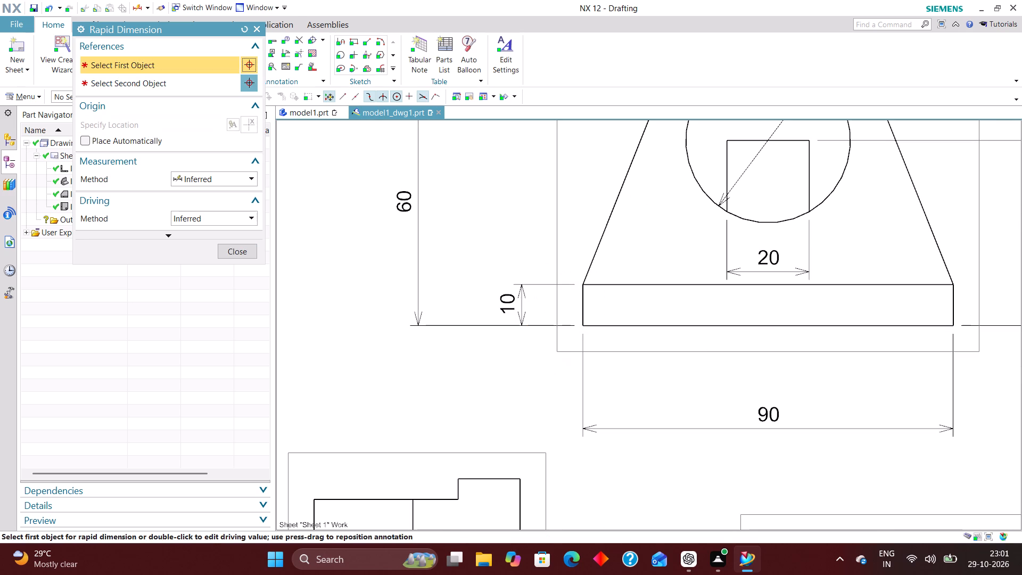
{"action": "left_click", "coordinate": [232, 249]}
Set the base thickness dimension's arrows to Out.
{"action": "scroll", "coordinate": [477, 273], "scroll_direction": "down", "scroll_amount": 3}
{"action": "scroll", "coordinate": [494, 299], "scroll_direction": "up", "scroll_amount": 4}
{"action": "double_click", "coordinate": [502, 292]}
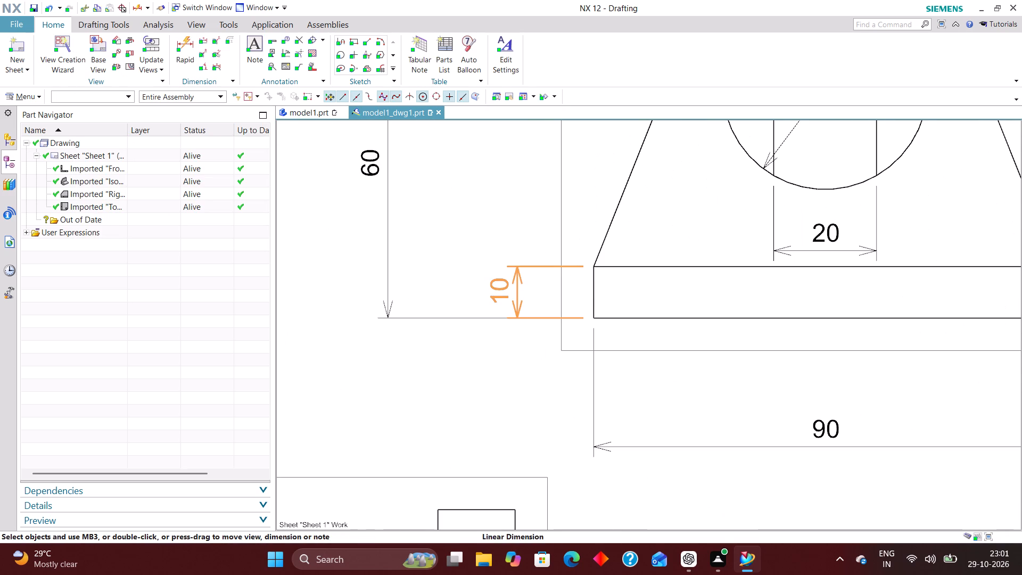
{"action": "left_click", "coordinate": [515, 270]}
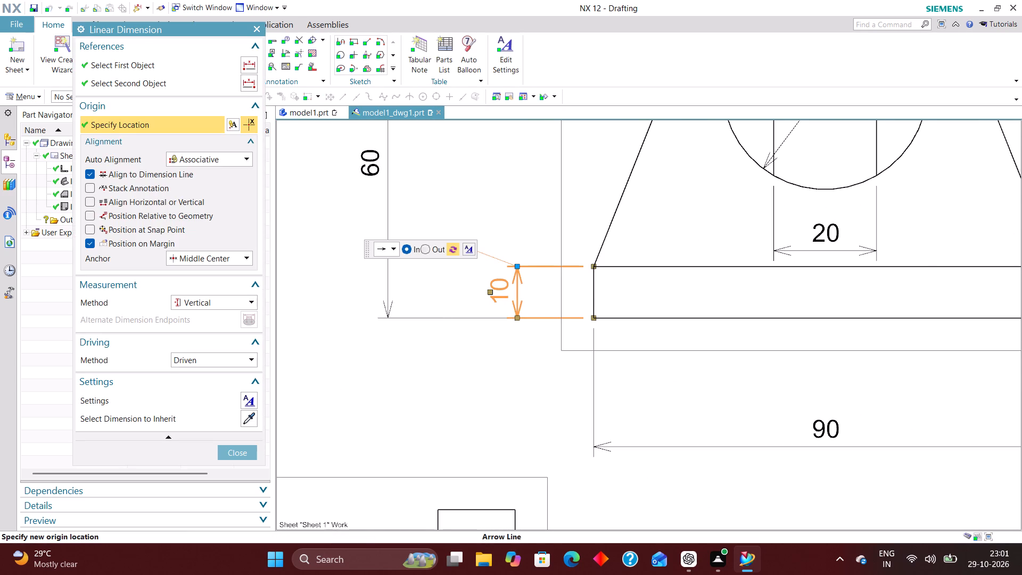
{"action": "left_click", "coordinate": [425, 247]}
{"action": "left_click", "coordinate": [235, 448]}
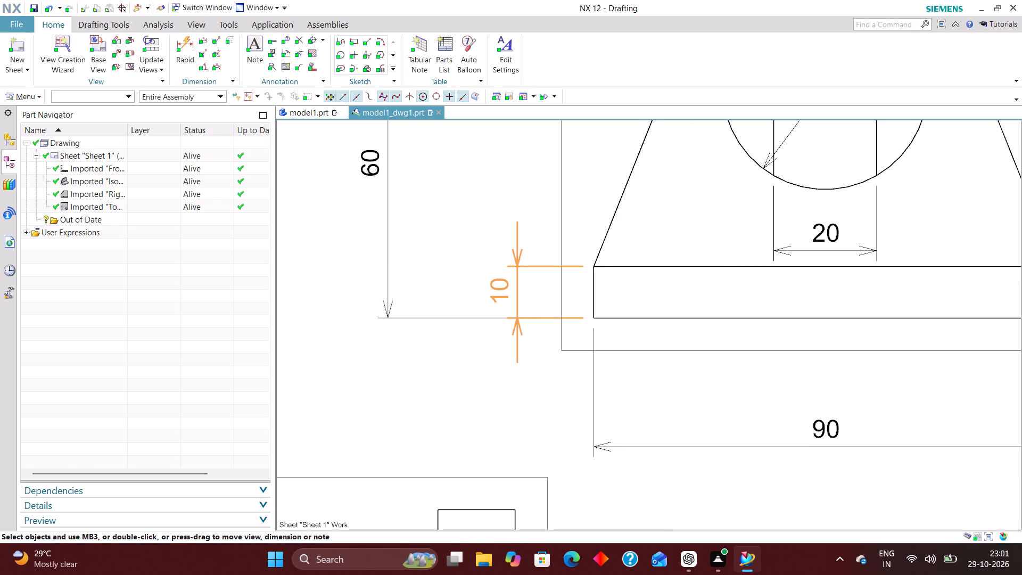
Set the boss diameter dimension's text orientation to Horizontal Text and its position to Text above Stub.
{"action": "scroll", "coordinate": [523, 262], "scroll_direction": "down", "scroll_amount": 4}
{"action": "scroll", "coordinate": [646, 235], "scroll_direction": "down", "scroll_amount": 1}
{"action": "scroll", "coordinate": [655, 252], "scroll_direction": "up", "scroll_amount": 3}
{"action": "scroll", "coordinate": [660, 321], "scroll_direction": "down", "scroll_amount": 2}
{"action": "scroll", "coordinate": [663, 252], "scroll_direction": "down", "scroll_amount": 1}
{"action": "scroll", "coordinate": [698, 157], "scroll_direction": "up", "scroll_amount": 3}
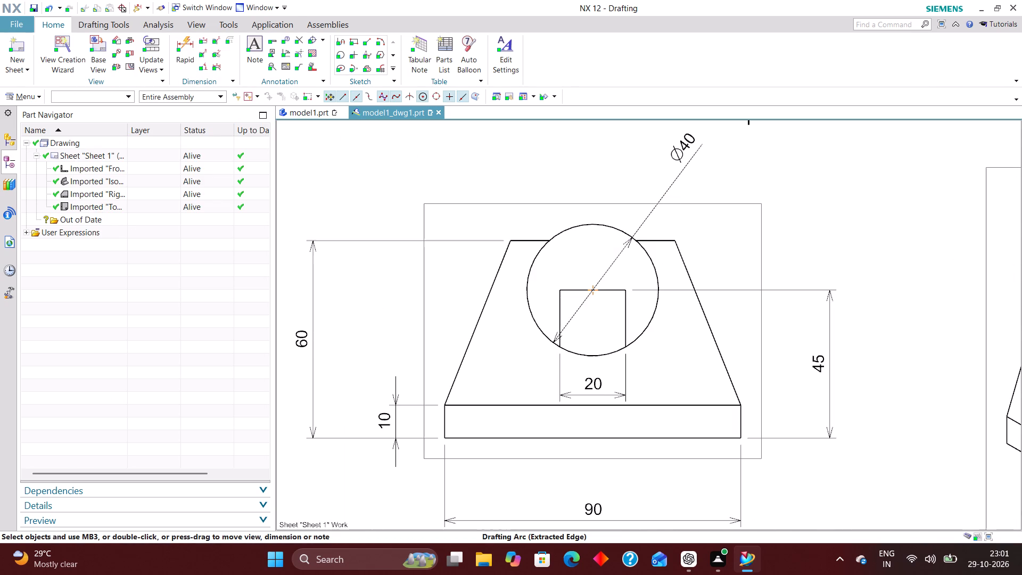
{"action": "left_click_drag", "start_coordinate": [692, 145], "coordinate": [693, 163]}
{"action": "double_click", "coordinate": [698, 162]}
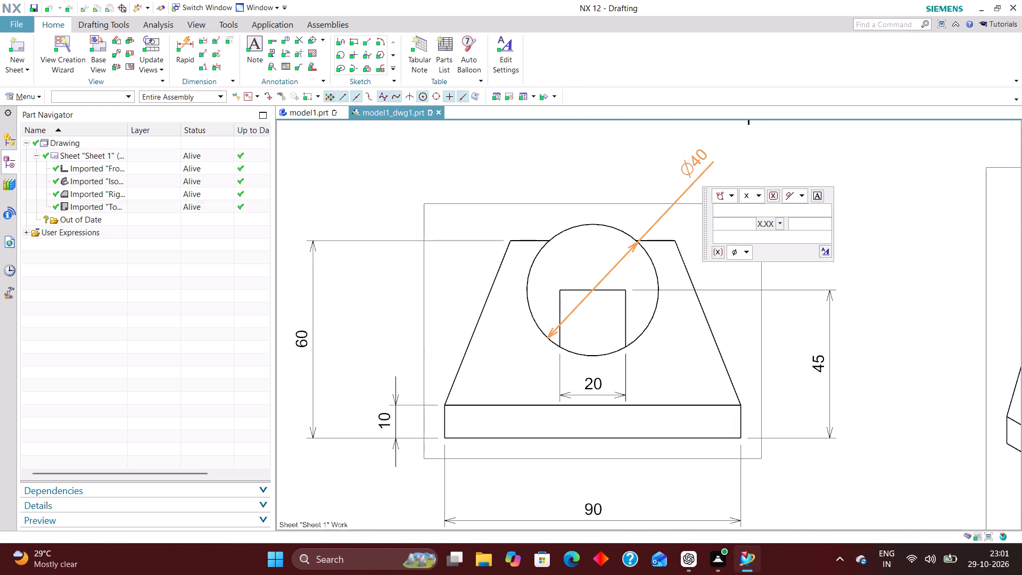
{"action": "left_click", "coordinate": [830, 254]}
{"action": "left_click", "coordinate": [345, 80]}
{"action": "left_click", "coordinate": [343, 95]}
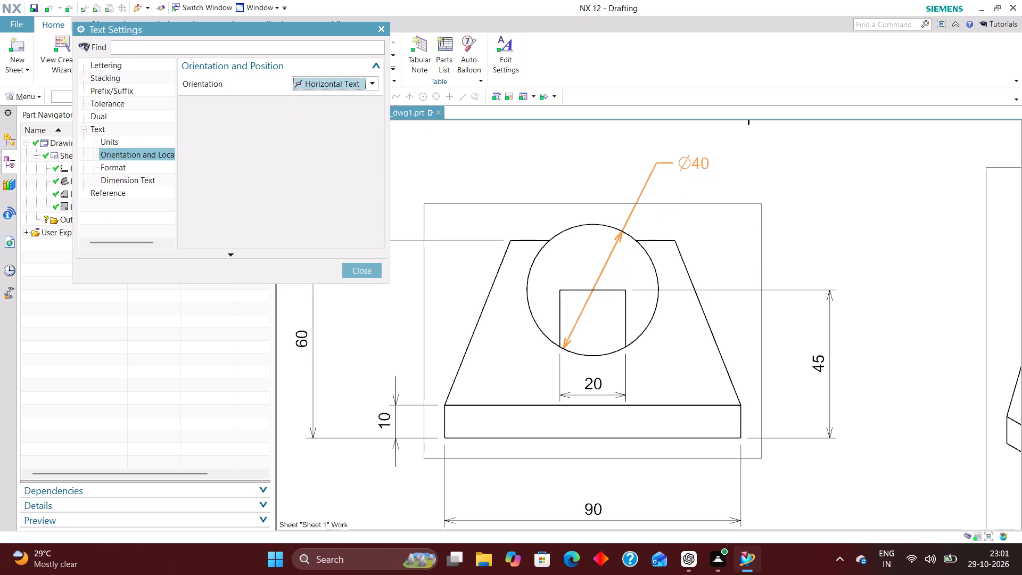
{"action": "left_click", "coordinate": [352, 105]}
{"action": "left_click", "coordinate": [349, 125]}
{"action": "left_click", "coordinate": [371, 270]}
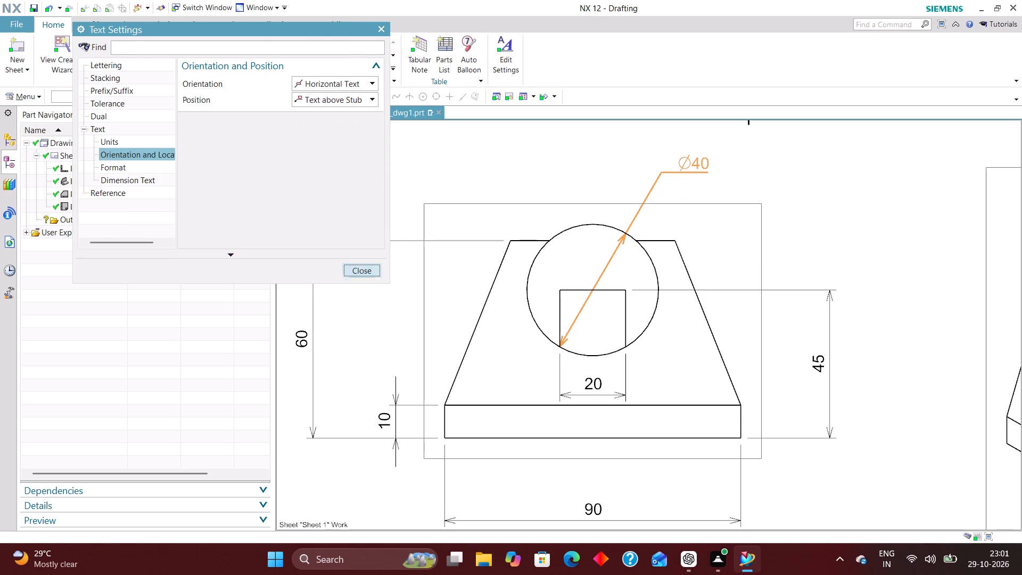
{"action": "left_click", "coordinate": [242, 224]}
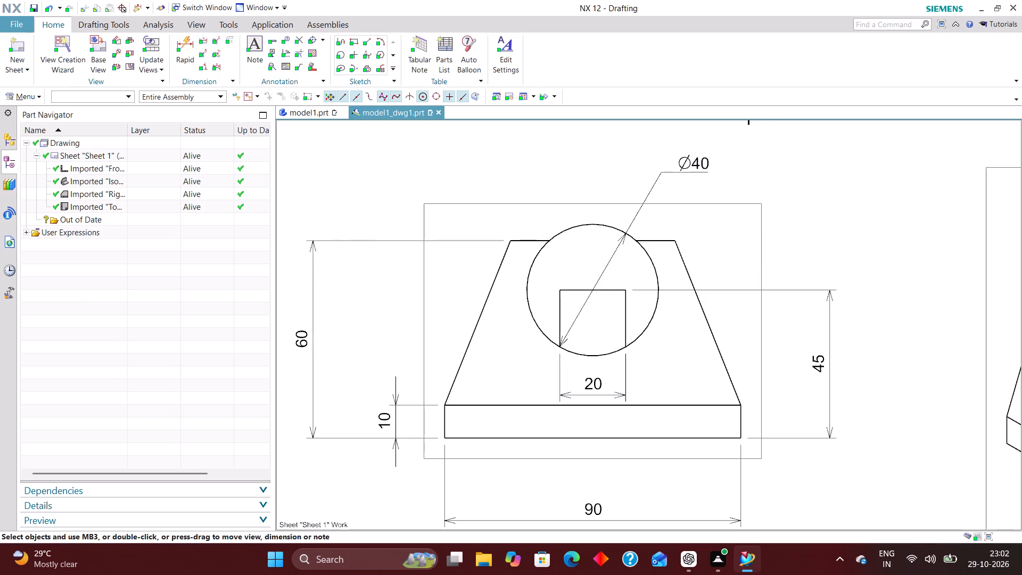
Reposition the boss diameter dimension above and to the right of the boss, slightly farther right than before.
{"action": "left_click_drag", "start_coordinate": [687, 164], "coordinate": [706, 167]}
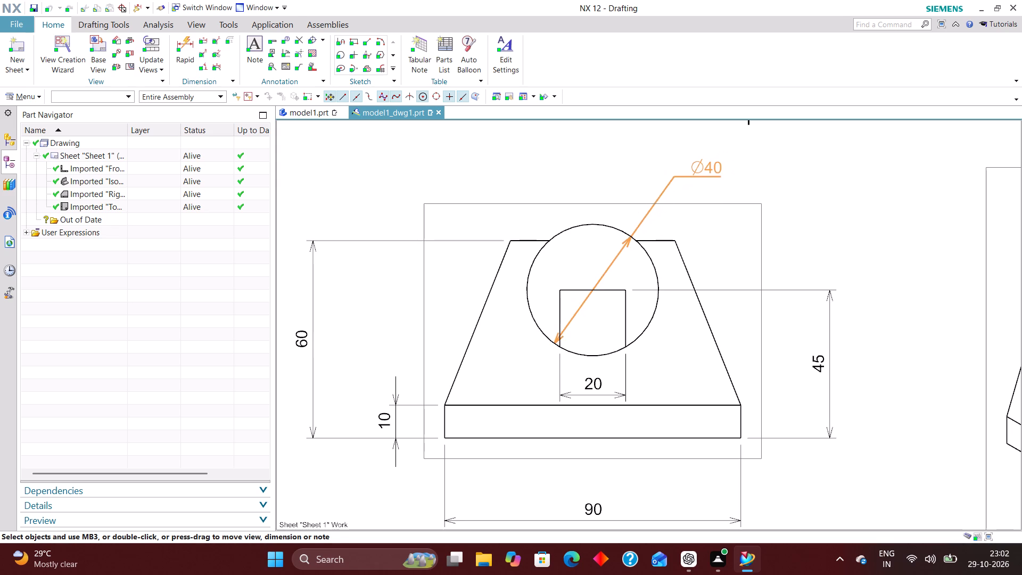
{"action": "left_click_drag", "start_coordinate": [706, 167], "coordinate": [713, 180]}
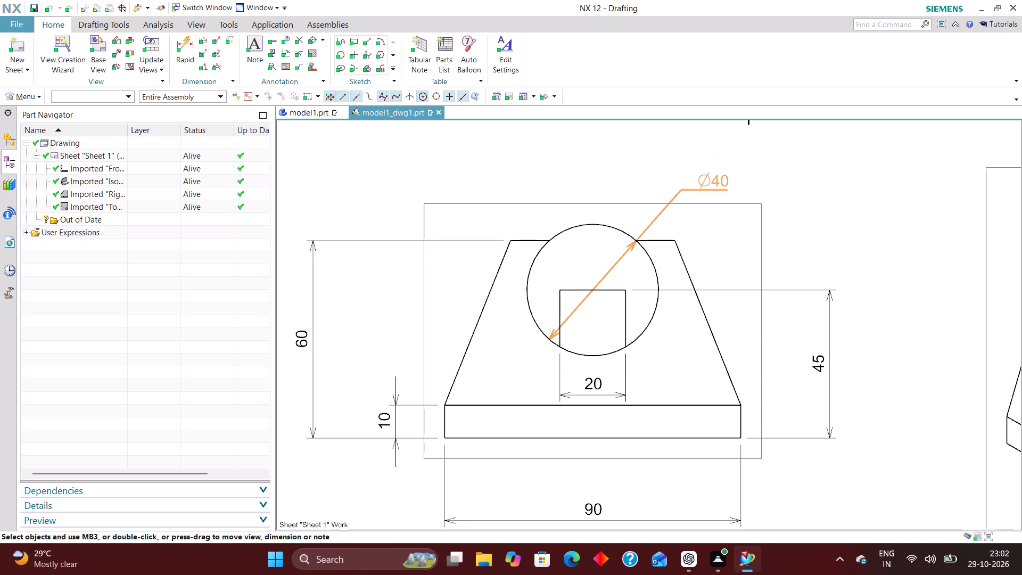
{"action": "left_click_drag", "start_coordinate": [713, 180], "coordinate": [735, 183]}
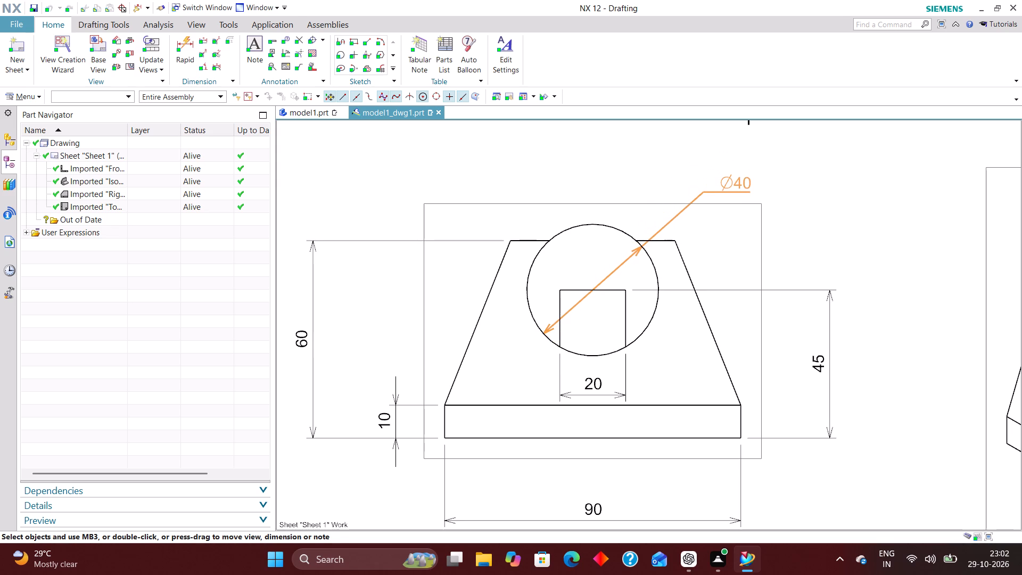
{"action": "left_click_drag", "start_coordinate": [735, 183], "coordinate": [735, 183]}
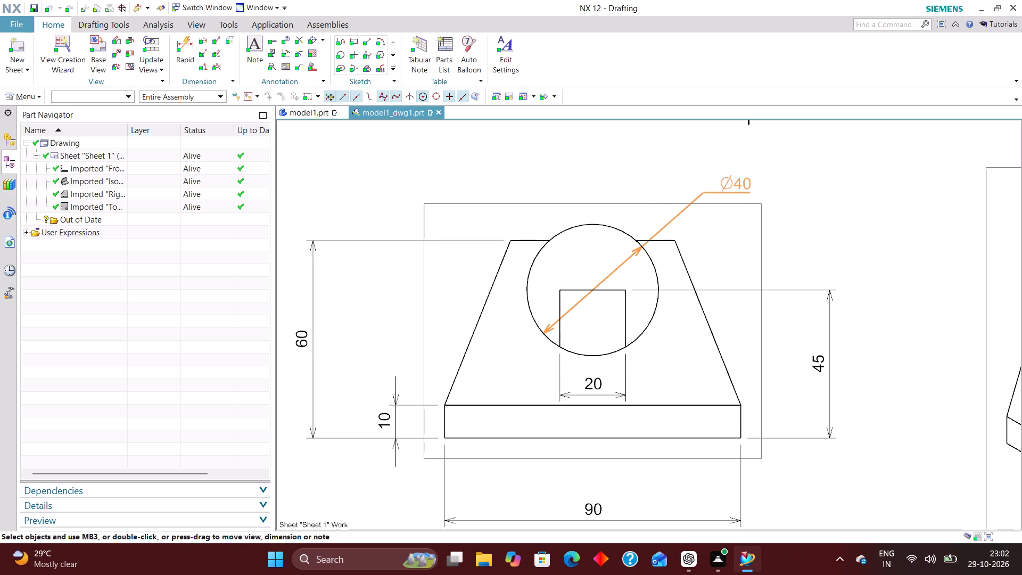
{"action": "left_click_drag", "start_coordinate": [735, 183], "coordinate": [734, 184]}
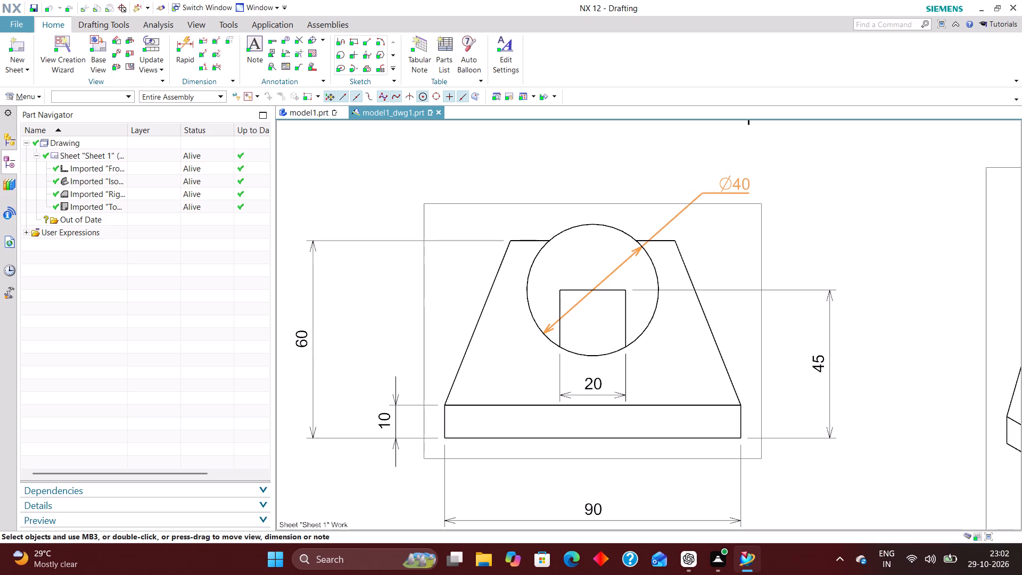
{"action": "left_click_drag", "start_coordinate": [734, 184], "coordinate": [733, 184]}
{"action": "left_click_drag", "start_coordinate": [733, 184], "coordinate": [733, 184]}
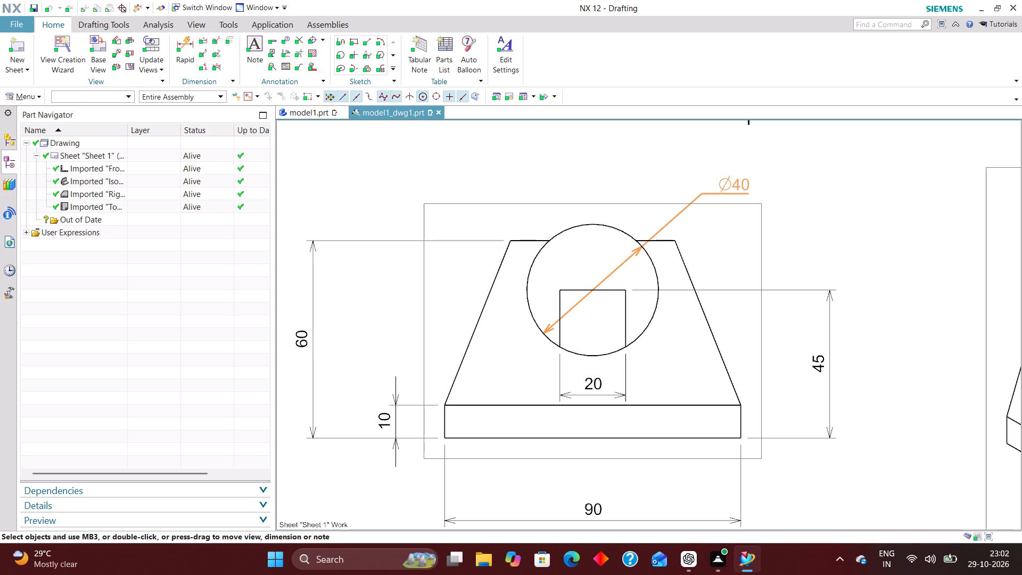
{"action": "left_click_drag", "start_coordinate": [733, 184], "coordinate": [732, 185]}
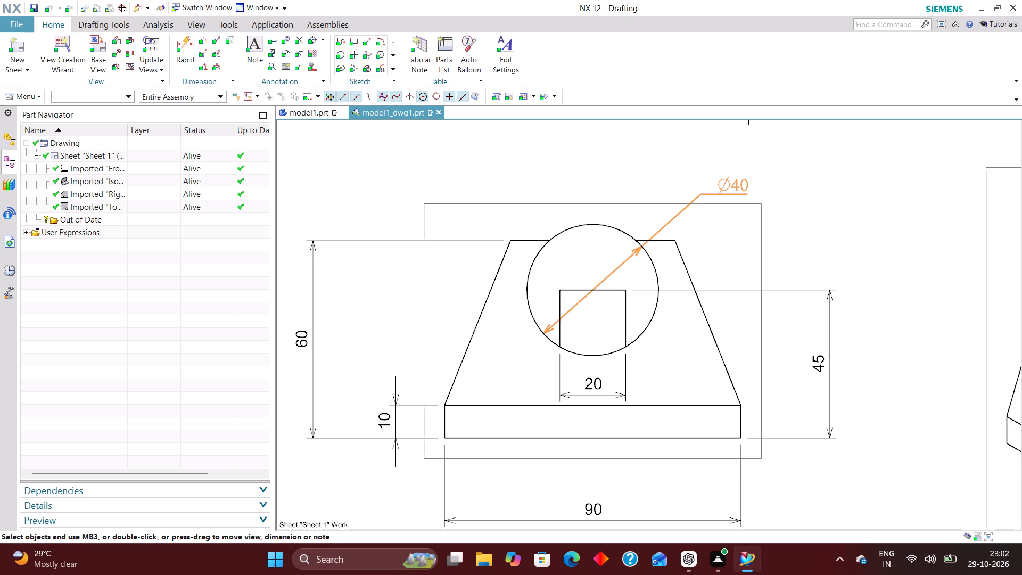
{"action": "left_click_drag", "start_coordinate": [732, 185], "coordinate": [728, 171]}
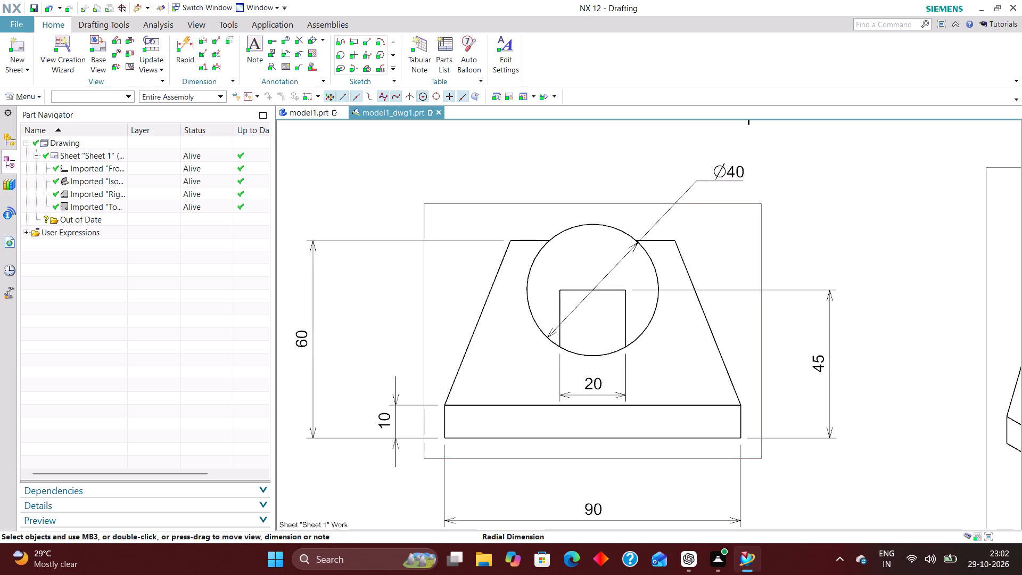
Dimension the width of the upright's top edge in the front view, corner to corner, placed above the view.
{"action": "scroll", "coordinate": [612, 212], "scroll_direction": "down", "scroll_amount": 2}
{"action": "scroll", "coordinate": [612, 275], "scroll_direction": "up", "scroll_amount": 2}
{"action": "scroll", "coordinate": [622, 204], "scroll_direction": "down", "scroll_amount": 1}
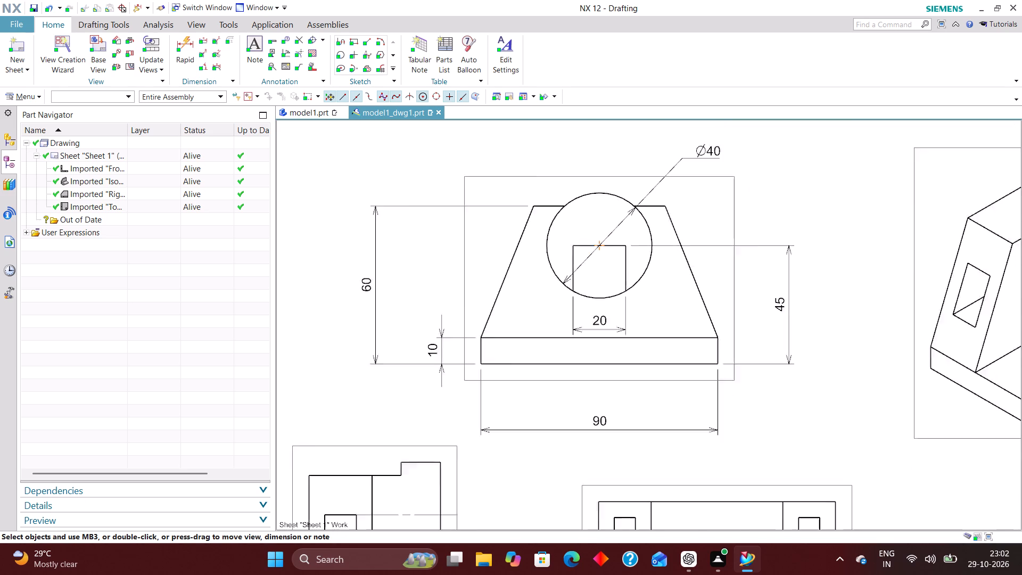
{"action": "scroll", "coordinate": [623, 208], "scroll_direction": "down", "scroll_amount": 1}
{"action": "scroll", "coordinate": [570, 196], "scroll_direction": "down", "scroll_amount": 1}
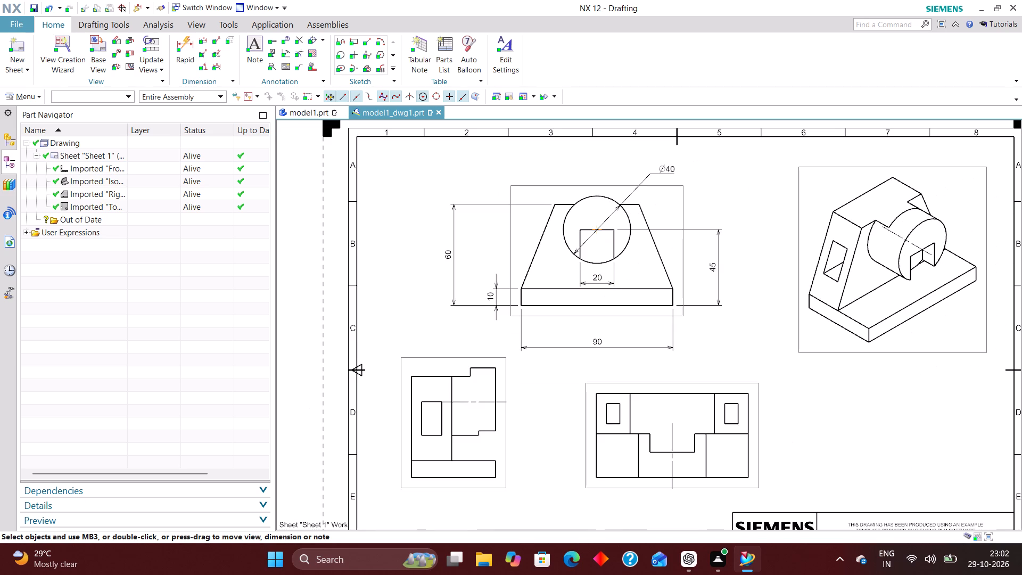
{"action": "scroll", "coordinate": [730, 220], "scroll_direction": "down", "scroll_amount": 1}
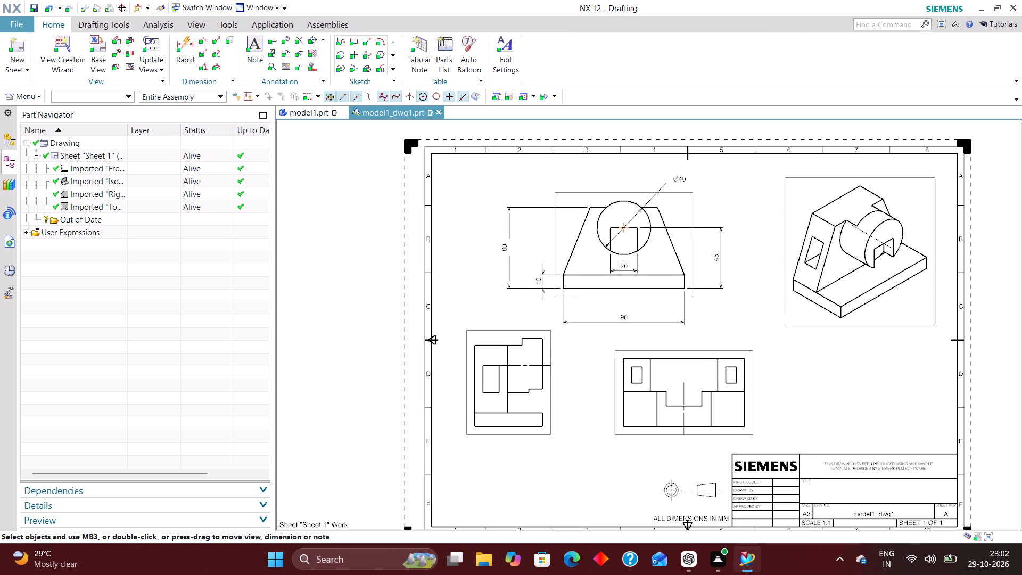
{"action": "scroll", "coordinate": [595, 357], "scroll_direction": "down", "scroll_amount": 1}
{"action": "scroll", "coordinate": [615, 359], "scroll_direction": "up", "scroll_amount": 2}
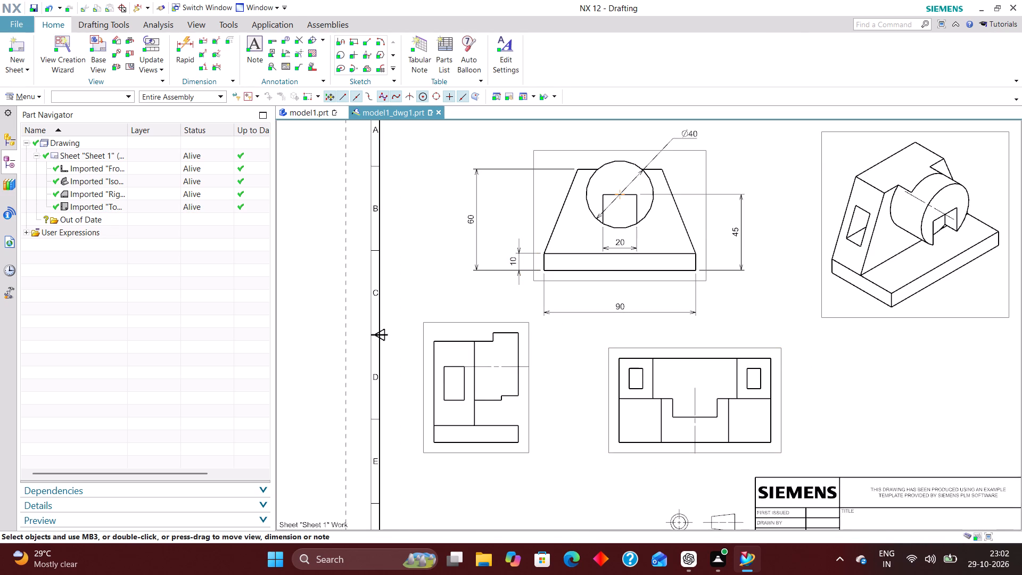
{"action": "scroll", "coordinate": [529, 349], "scroll_direction": "down", "scroll_amount": 1}
{"action": "scroll", "coordinate": [584, 191], "scroll_direction": "up", "scroll_amount": 1}
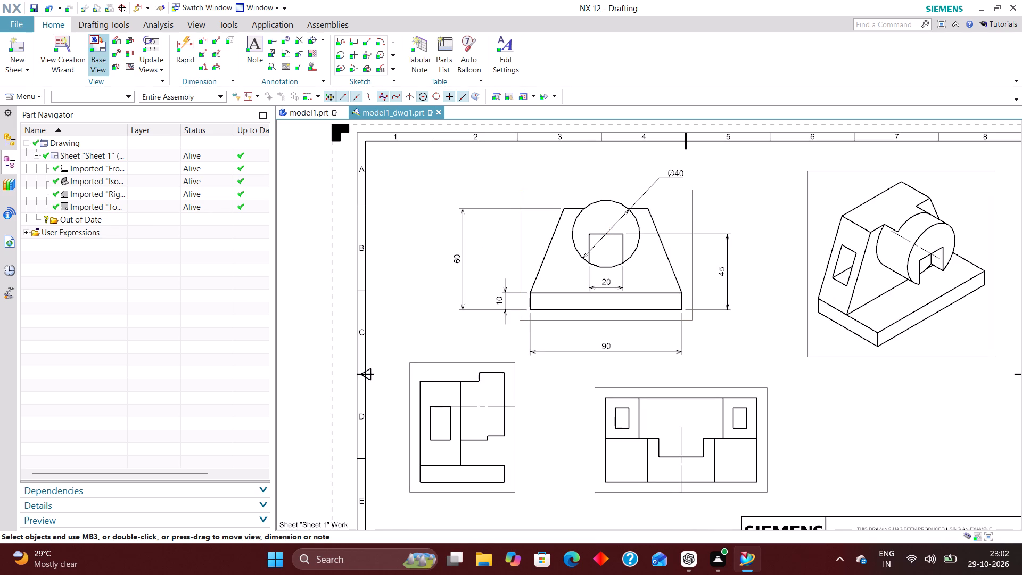
{"action": "left_click", "coordinate": [99, 49]}
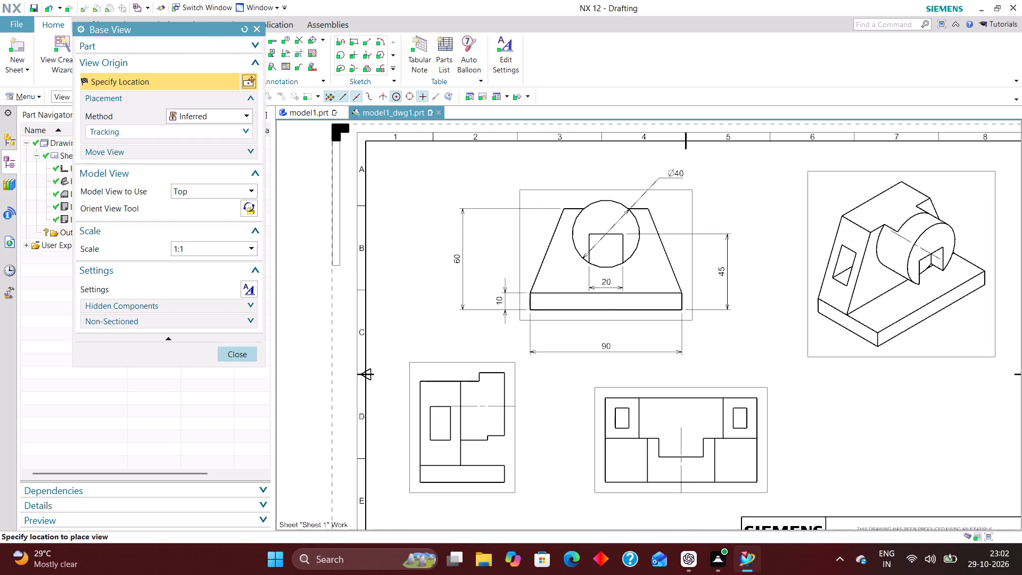
{"action": "left_click", "coordinate": [237, 351]}
{"action": "left_click", "coordinate": [183, 38]}
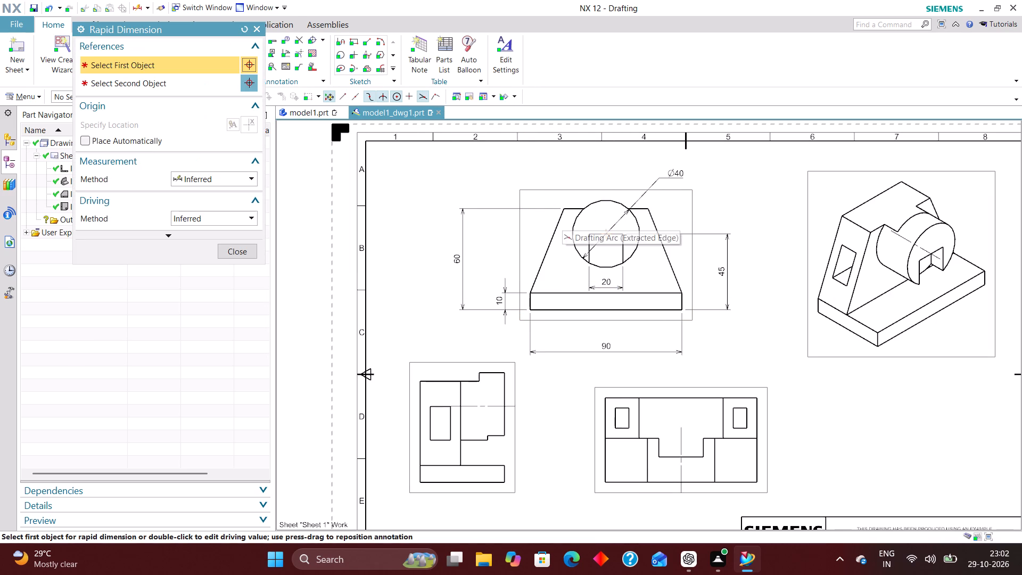
{"action": "left_click", "coordinate": [564, 208]}
{"action": "left_click", "coordinate": [649, 206]}
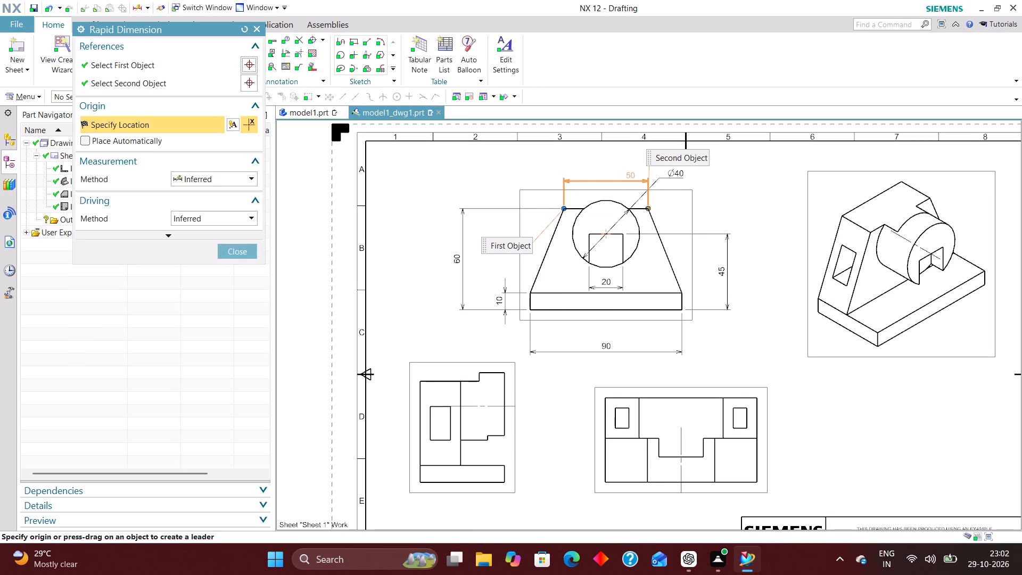
{"action": "left_click", "coordinate": [609, 164]}
Dimension the overall depth of the base in the top view, placed to the left of the view.
{"action": "scroll", "coordinate": [548, 231], "scroll_direction": "down", "scroll_amount": 2}
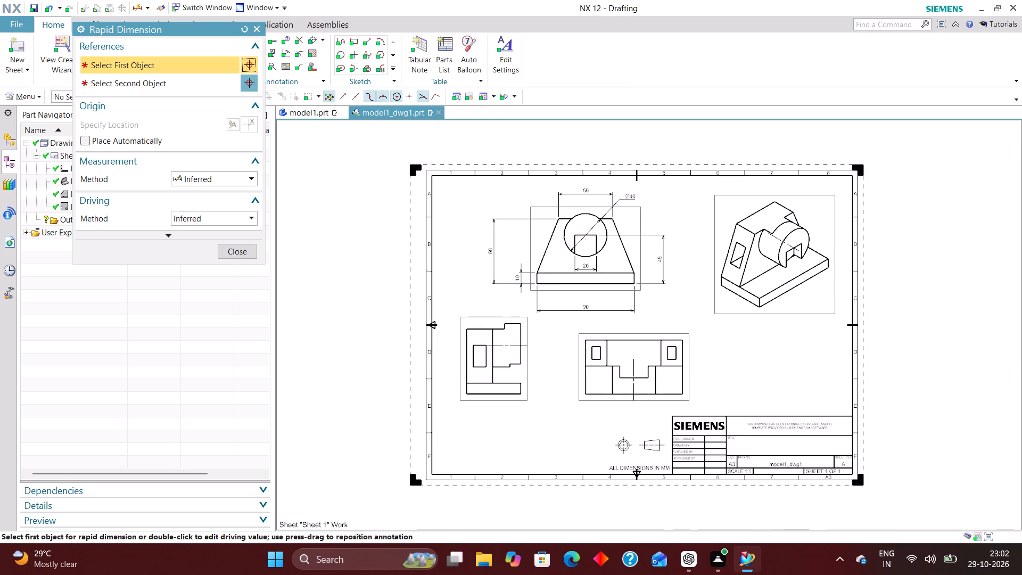
{"action": "scroll", "coordinate": [598, 396], "scroll_direction": "up", "scroll_amount": 2}
{"action": "scroll", "coordinate": [581, 321], "scroll_direction": "up", "scroll_amount": 3}
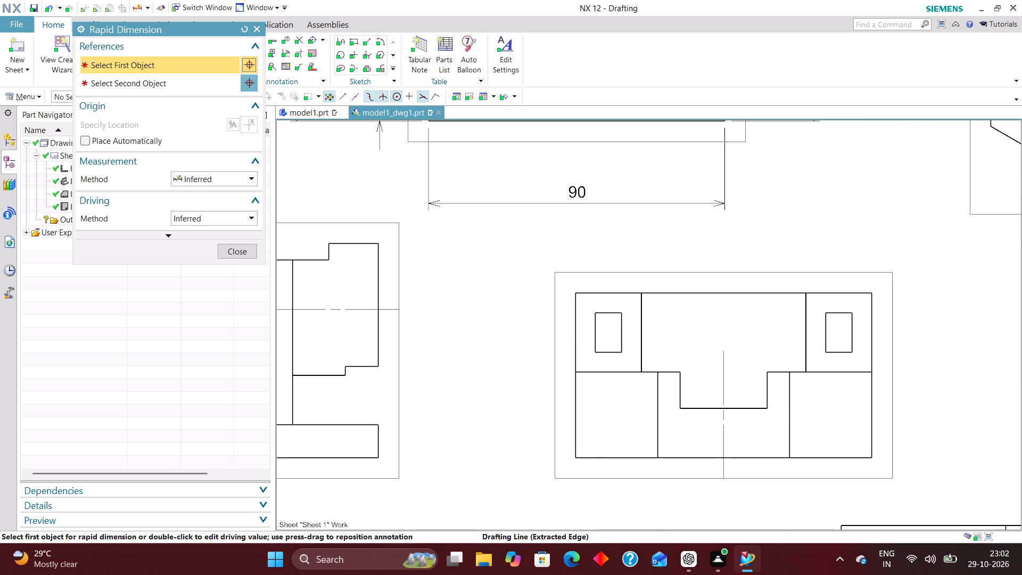
{"action": "left_click", "coordinate": [576, 291]}
{"action": "left_click", "coordinate": [574, 458]}
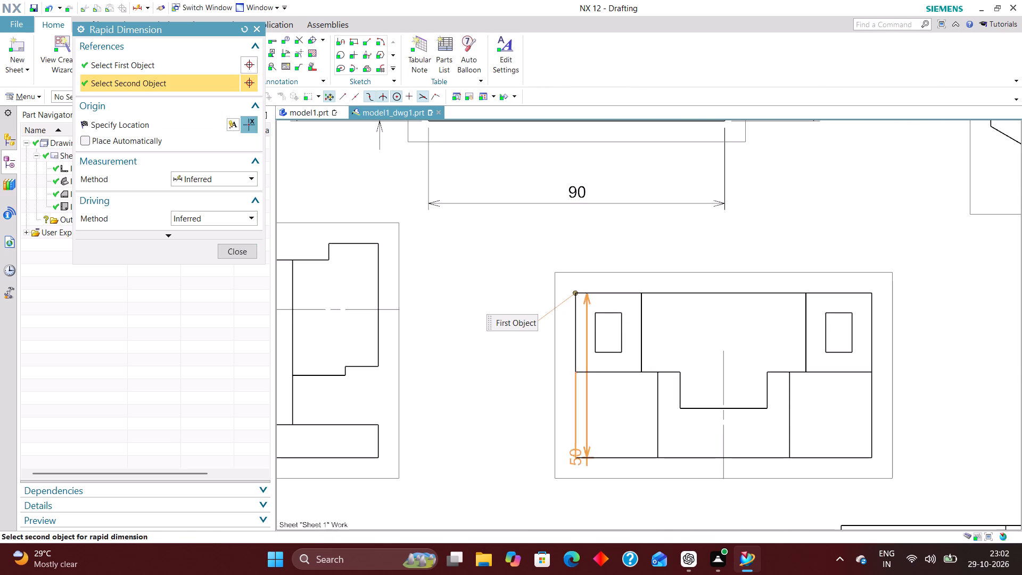
{"action": "left_click", "coordinate": [509, 381]}
Dimension the overall width of the base in the top view between its lower corners, placed below the view.
{"action": "scroll", "coordinate": [601, 355], "scroll_direction": "down", "scroll_amount": 5}
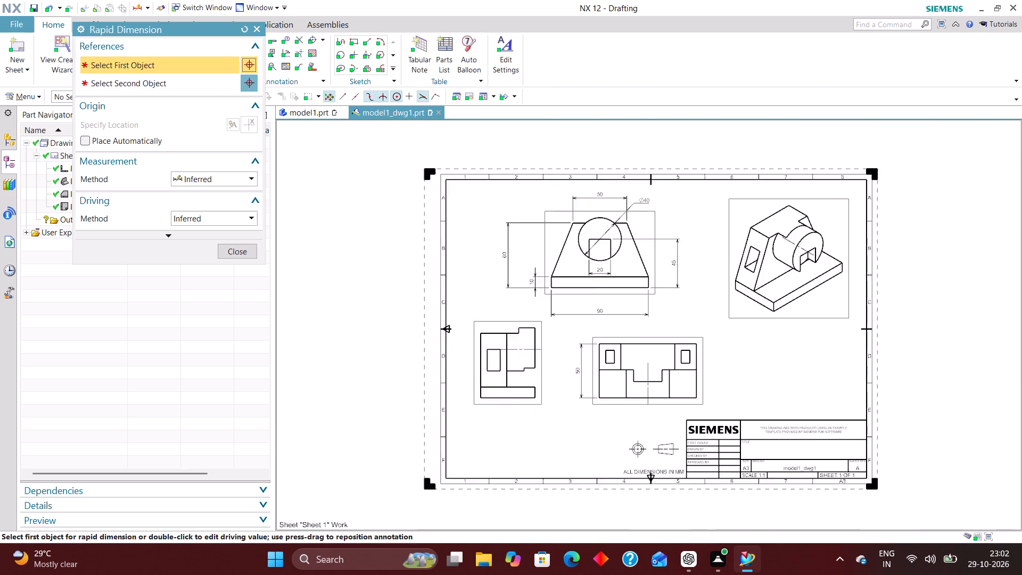
{"action": "scroll", "coordinate": [624, 392], "scroll_direction": "down", "scroll_amount": 1}
{"action": "scroll", "coordinate": [677, 389], "scroll_direction": "up", "scroll_amount": 3}
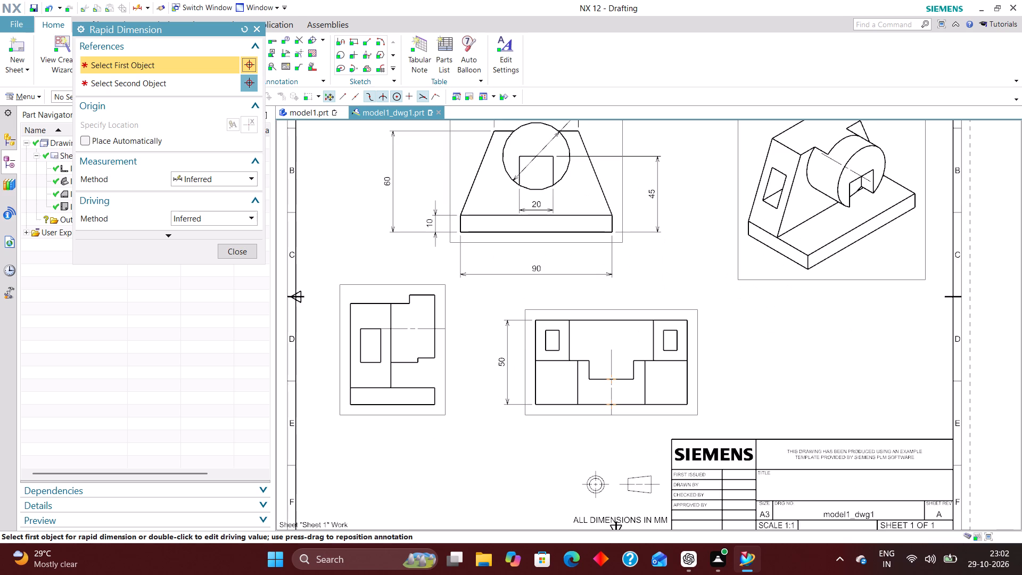
{"action": "left_click", "coordinate": [539, 401]}
{"action": "scroll", "coordinate": [686, 390], "scroll_direction": "down", "scroll_amount": 1}
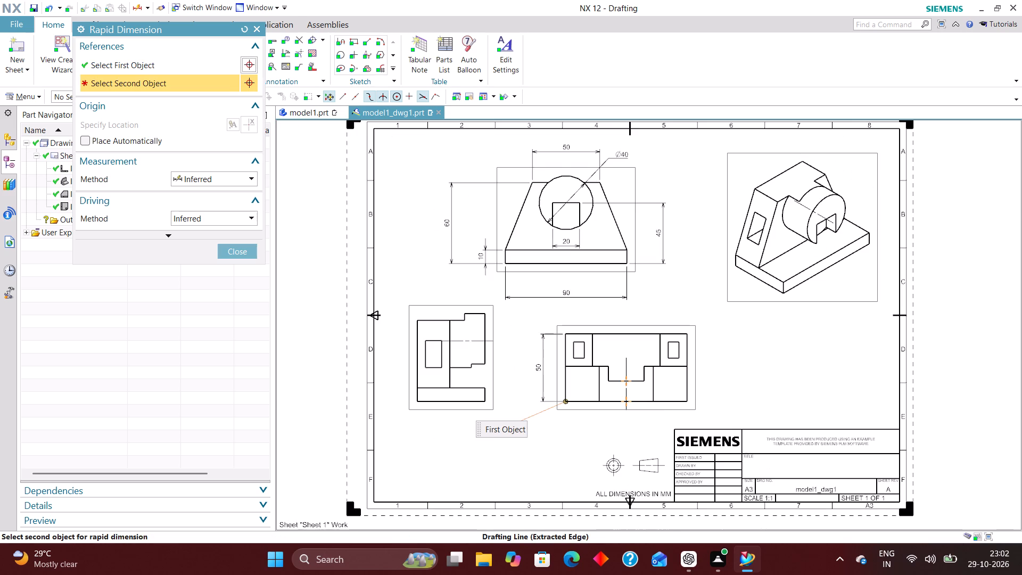
{"action": "scroll", "coordinate": [697, 405], "scroll_direction": "up", "scroll_amount": 2}
{"action": "left_click", "coordinate": [686, 399]}
{"action": "left_click", "coordinate": [584, 434]}
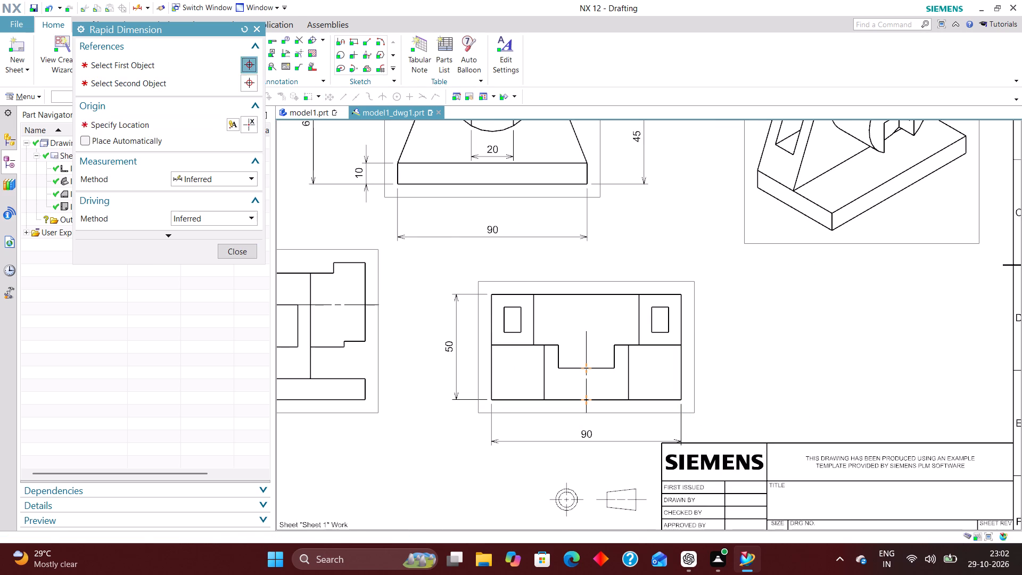
Dimension the width of the upright's top face in the top view along the rear edge, placed above the view.
{"action": "scroll", "coordinate": [664, 445], "scroll_direction": "down", "scroll_amount": 1}
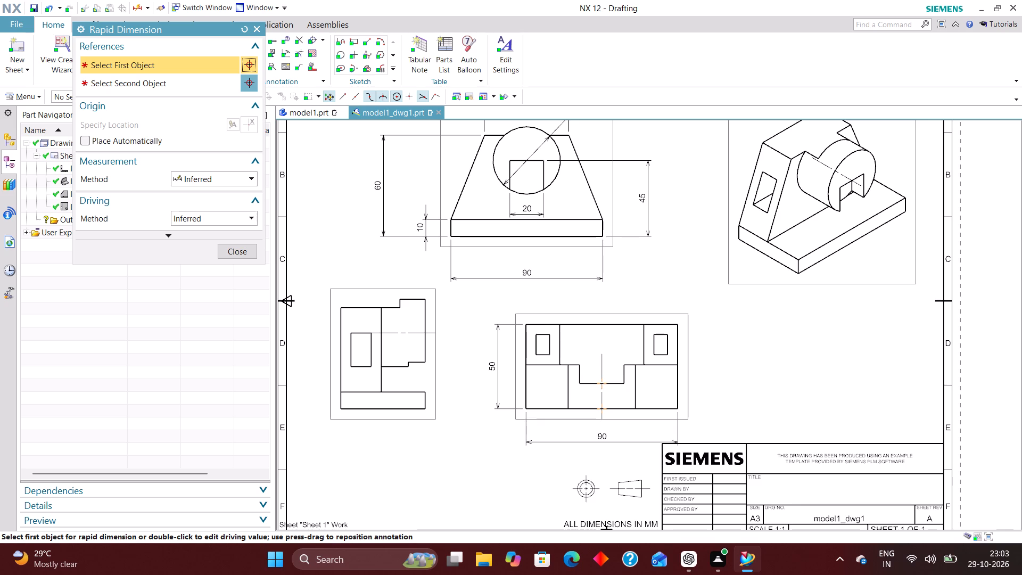
{"action": "scroll", "coordinate": [708, 393], "scroll_direction": "down", "scroll_amount": 1}
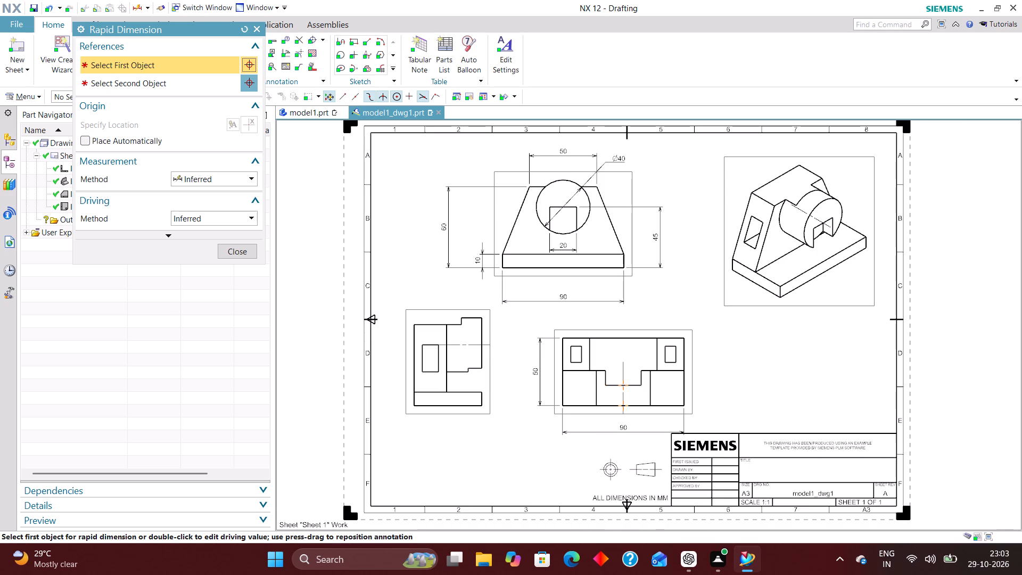
{"action": "scroll", "coordinate": [702, 394], "scroll_direction": "up", "scroll_amount": 1}
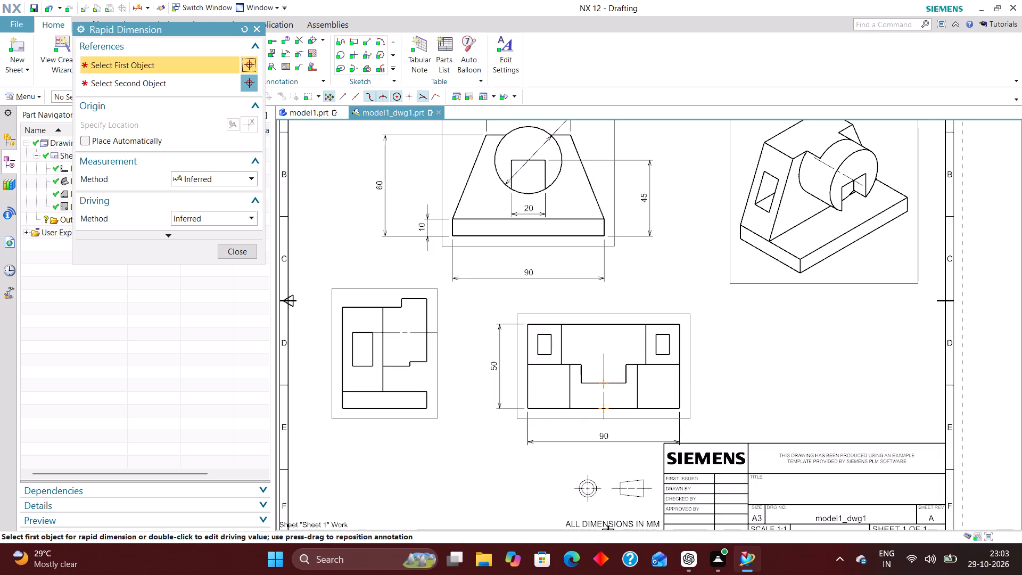
{"action": "scroll", "coordinate": [559, 316], "scroll_direction": "up", "scroll_amount": 1}
{"action": "left_click", "coordinate": [563, 326]}
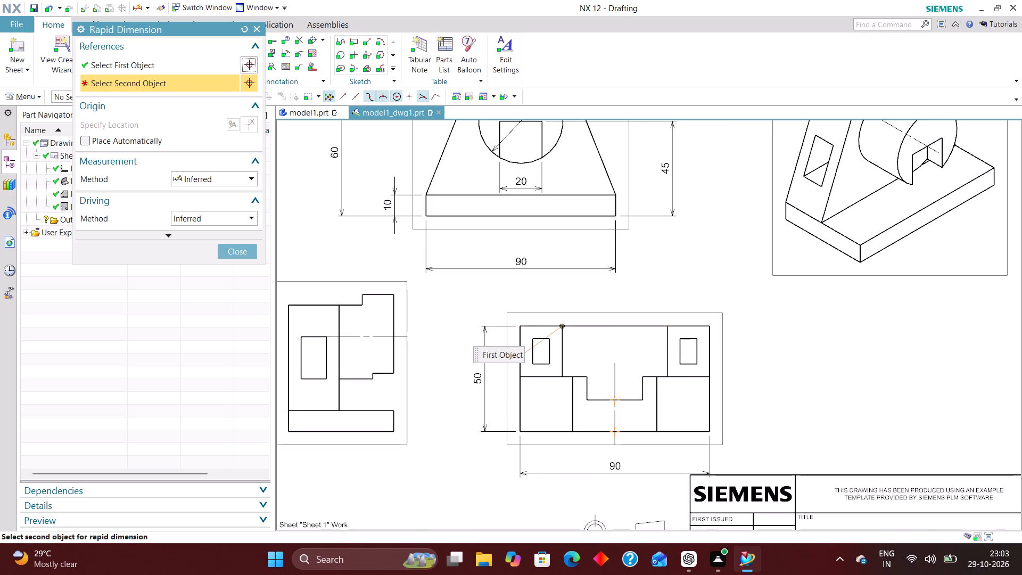
{"action": "left_click", "coordinate": [666, 326]}
{"action": "left_click", "coordinate": [620, 294]}
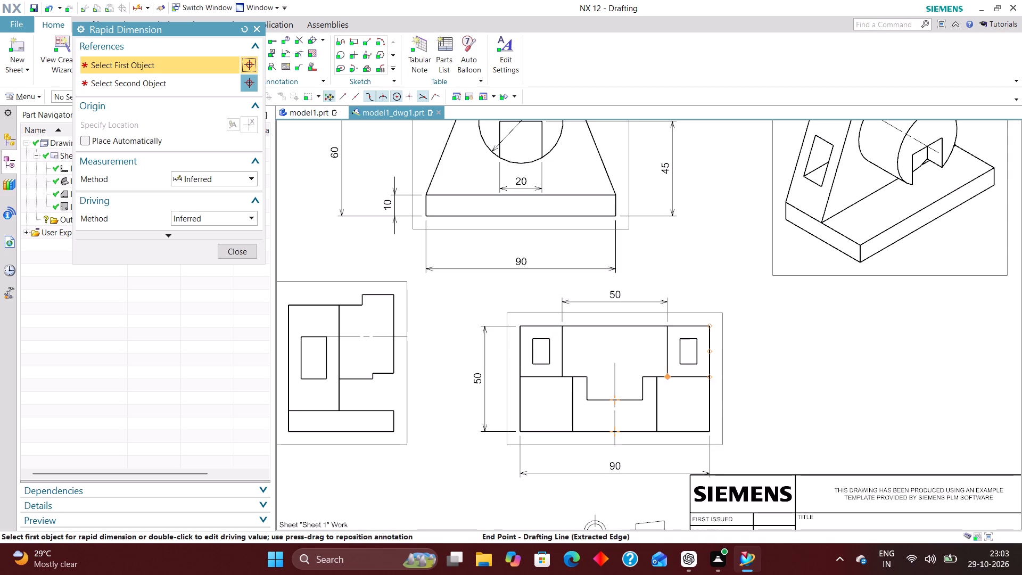
Dimension the upright's depth from the rear right corner in the top view, placed to the right of the view.
{"action": "left_click", "coordinate": [710, 326]}
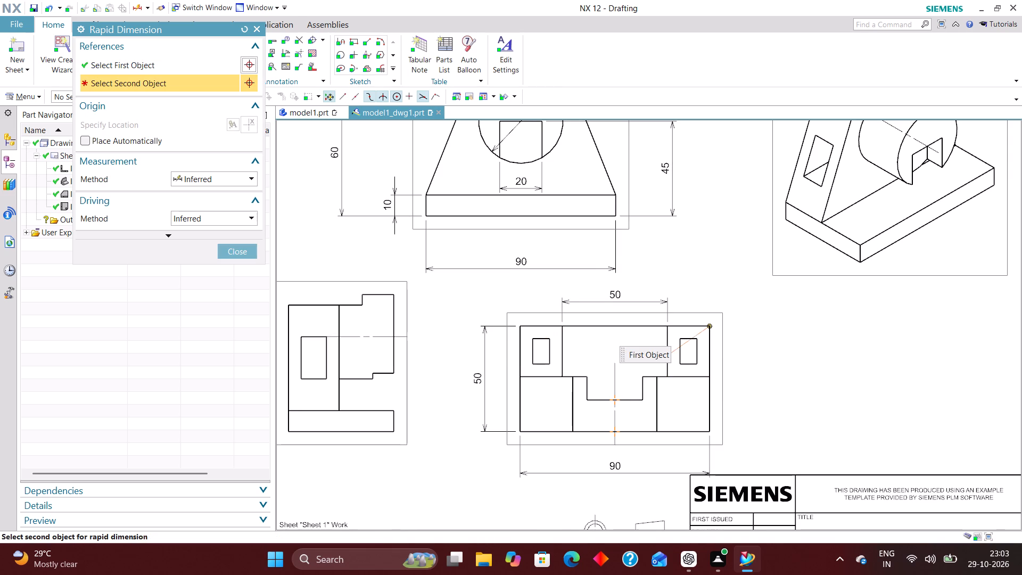
{"action": "left_click", "coordinate": [711, 374]}
{"action": "left_click", "coordinate": [774, 352]}
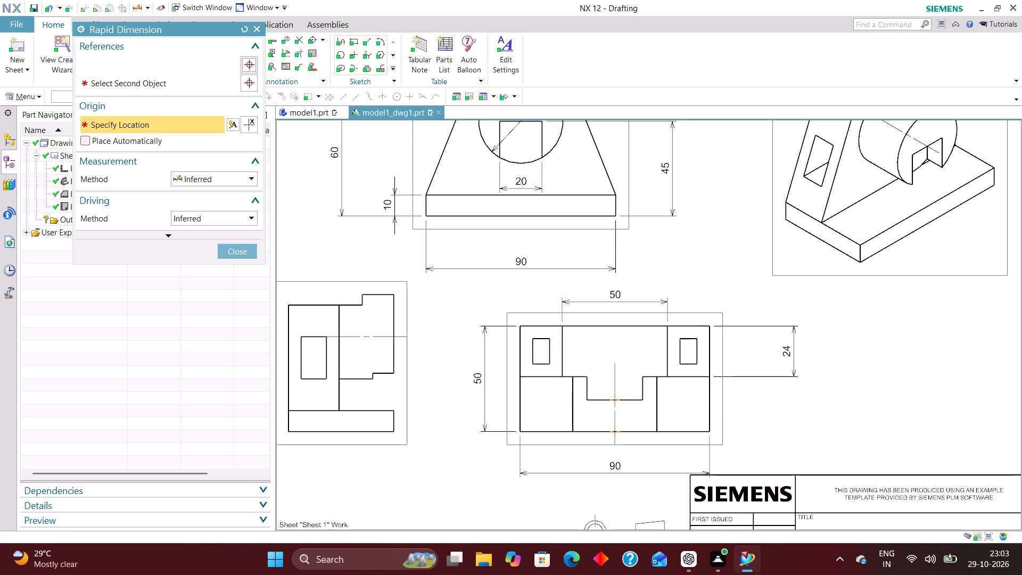
Dimension from the rear right corner to the stepped recess's lower edge in the top view, placed outside the upright's depth dimension.
{"action": "scroll", "coordinate": [659, 406], "scroll_direction": "up", "scroll_amount": 2}
{"action": "scroll", "coordinate": [645, 390], "scroll_direction": "down", "scroll_amount": 1}
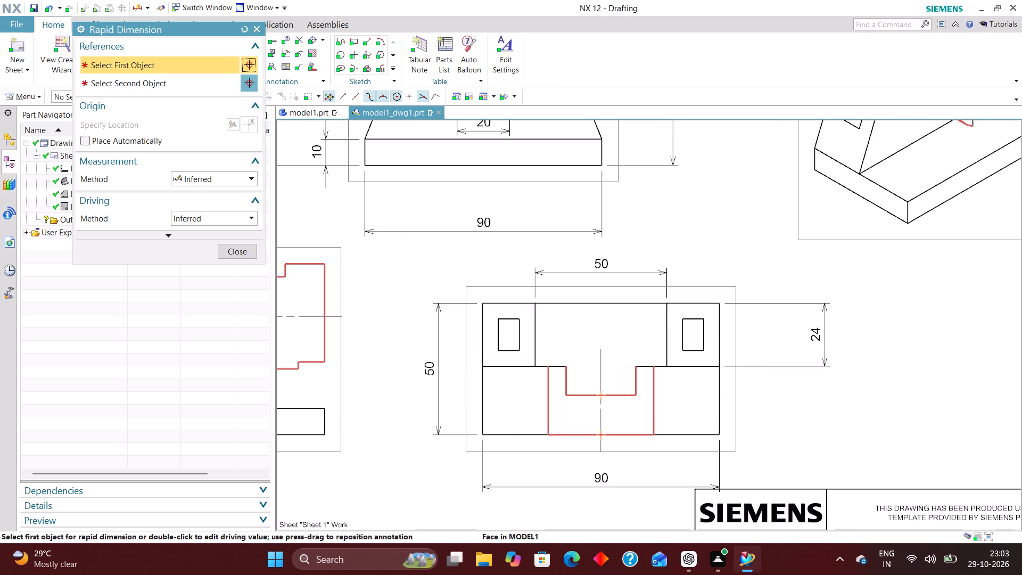
{"action": "left_click", "coordinate": [720, 303]}
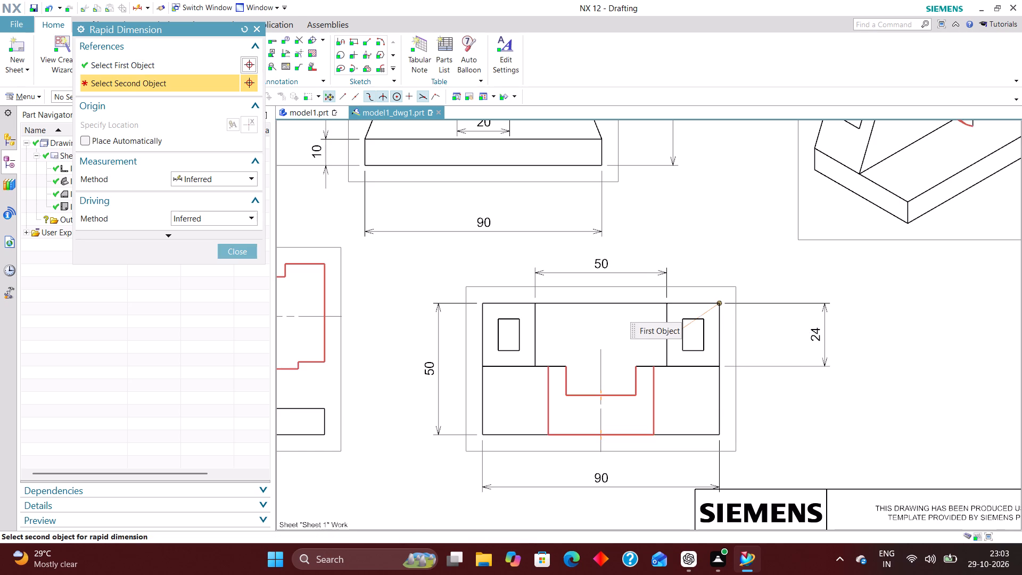
{"action": "left_click", "coordinate": [640, 392]}
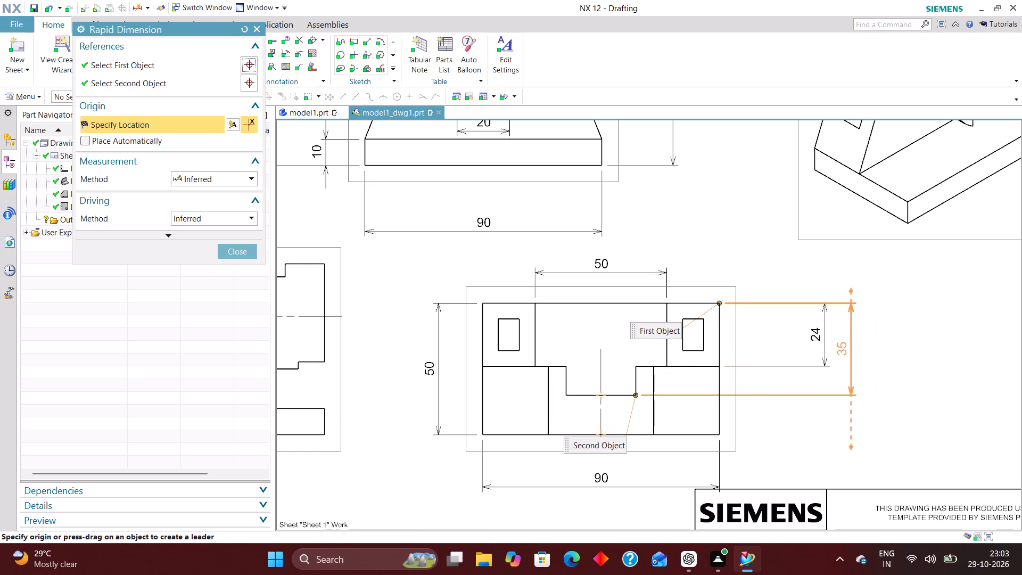
{"action": "left_click", "coordinate": [850, 349]}
Dimension the boss width in the top view between its two silhouette lines, placed below the overall width dimension.
{"action": "scroll", "coordinate": [793, 339], "scroll_direction": "down", "scroll_amount": 3}
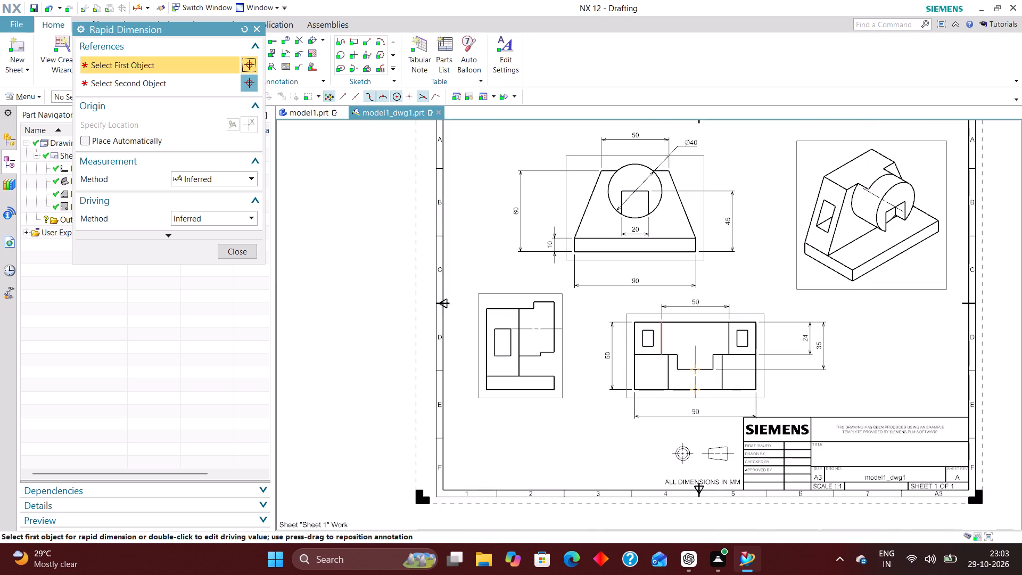
{"action": "scroll", "coordinate": [666, 349], "scroll_direction": "down", "scroll_amount": 1}
{"action": "scroll", "coordinate": [691, 407], "scroll_direction": "up", "scroll_amount": 3}
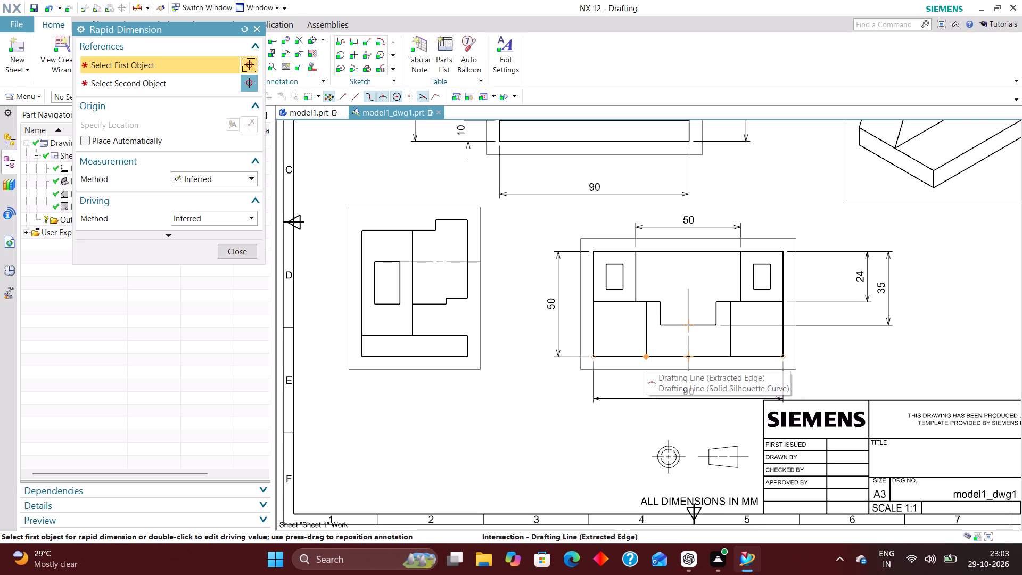
{"action": "left_click", "coordinate": [646, 357]}
{"action": "left_click", "coordinate": [735, 357]}
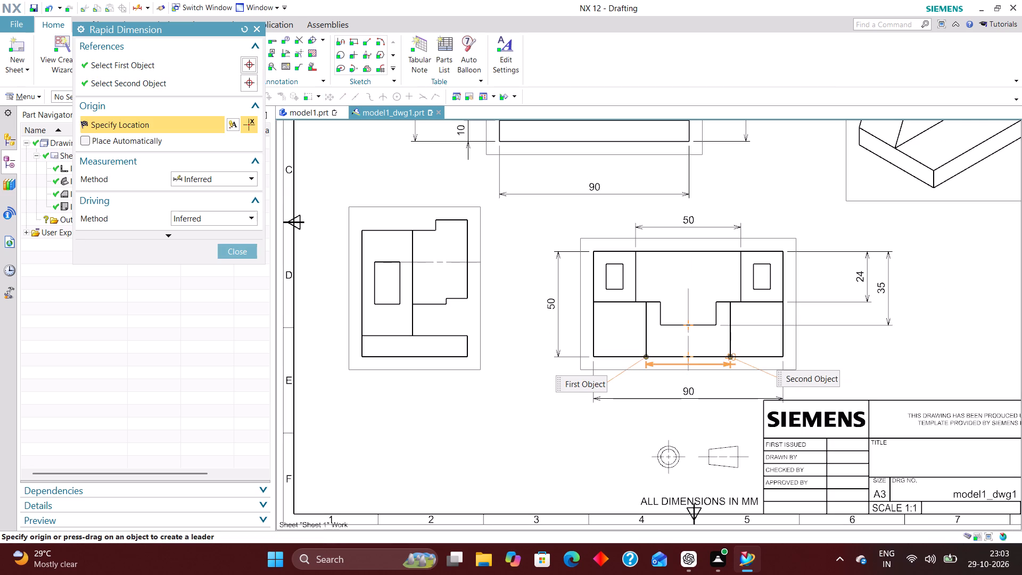
{"action": "left_click", "coordinate": [697, 414]}
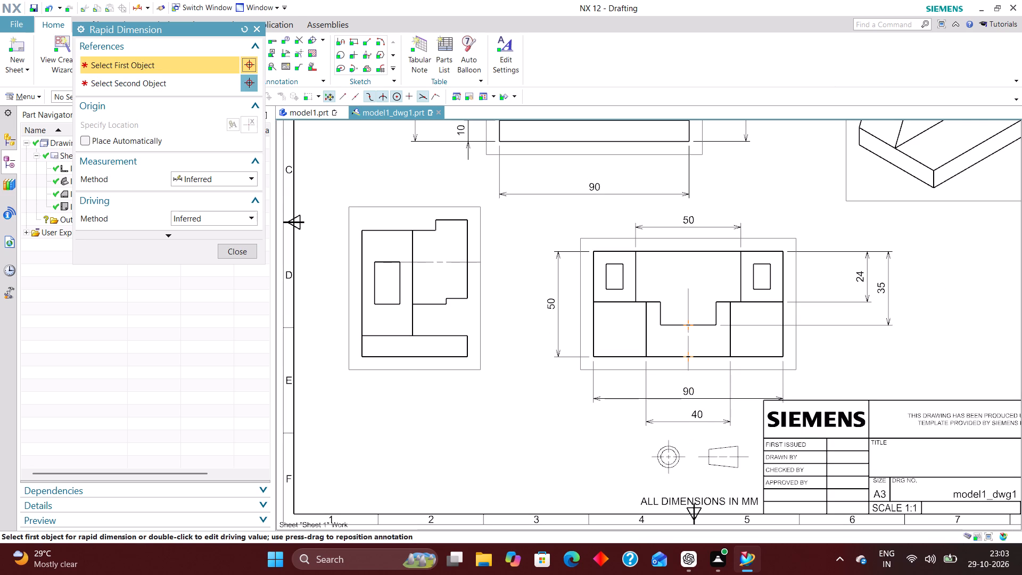
{"action": "left_click", "coordinate": [249, 252]}
Dimension the upright's depth in the right view along its top edge, placed above the view.
{"action": "scroll", "coordinate": [448, 449], "scroll_direction": "down", "scroll_amount": 1}
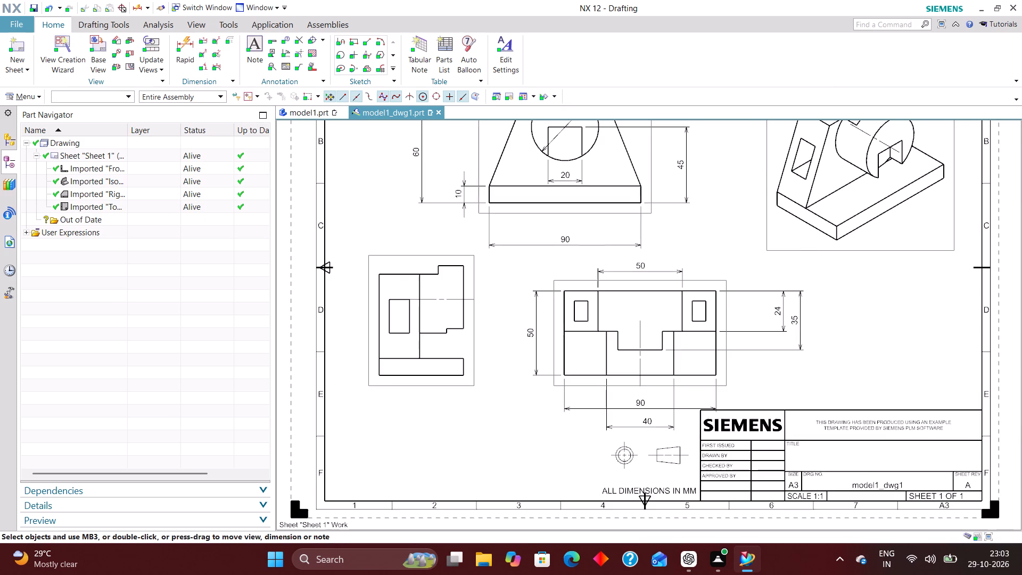
{"action": "scroll", "coordinate": [468, 393], "scroll_direction": "down", "scroll_amount": 1}
{"action": "scroll", "coordinate": [455, 327], "scroll_direction": "up", "scroll_amount": 6}
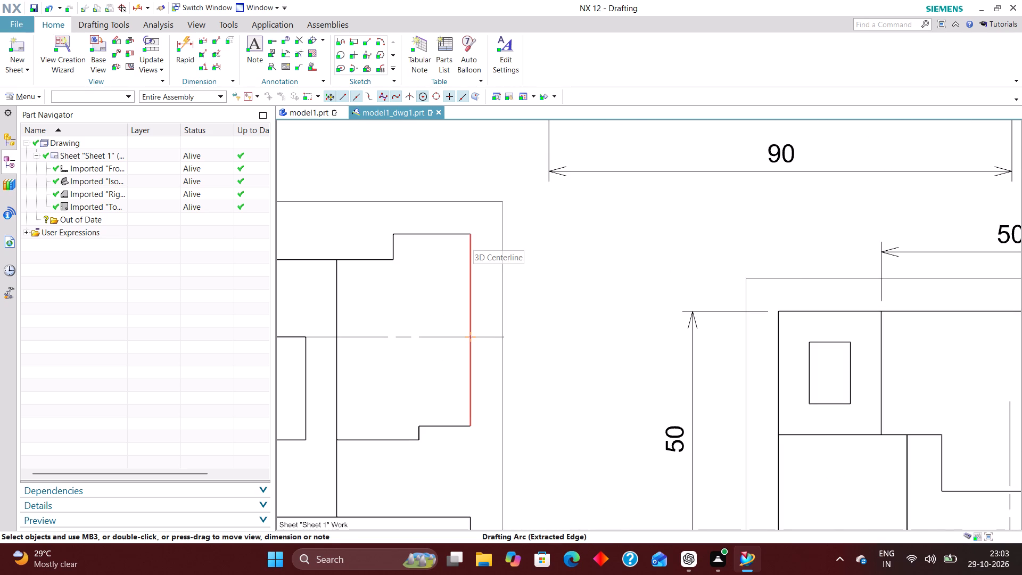
{"action": "left_click", "coordinate": [472, 234]}
{"action": "left_click", "coordinate": [561, 344]}
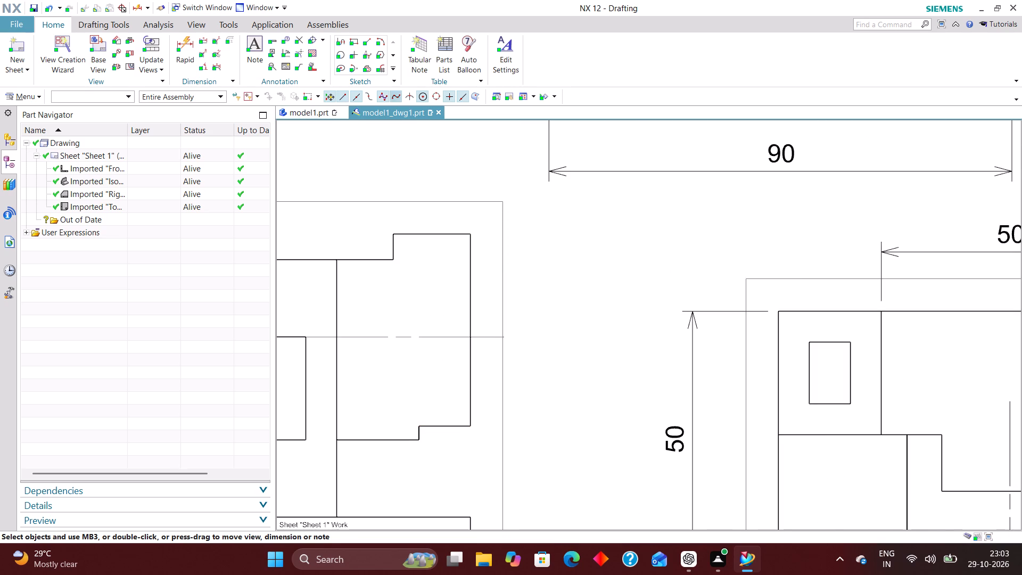
{"action": "left_click", "coordinate": [188, 44]}
{"action": "scroll", "coordinate": [601, 300], "scroll_direction": "down", "scroll_amount": 4}
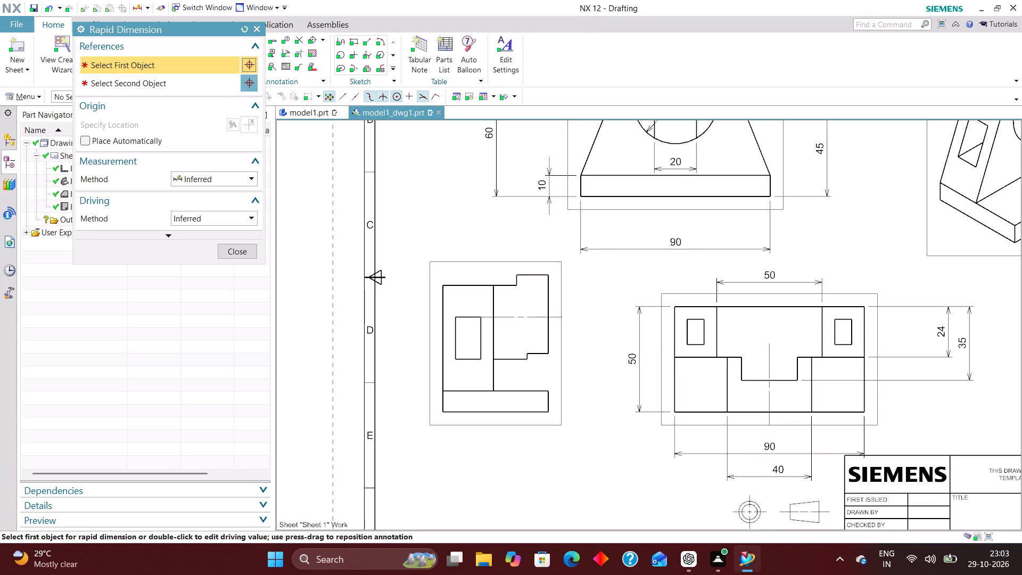
{"action": "scroll", "coordinate": [473, 435], "scroll_direction": "down", "scroll_amount": 1}
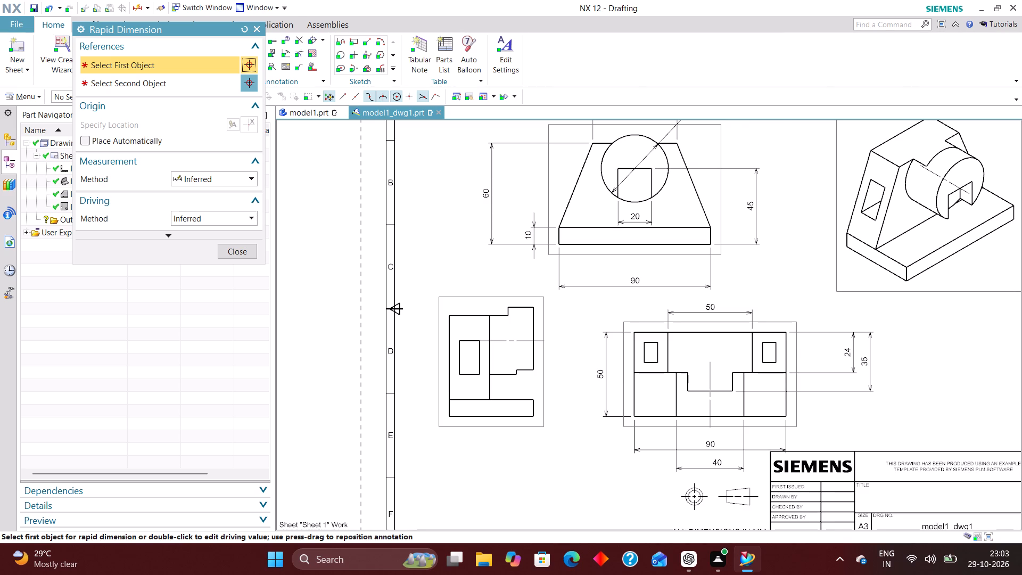
{"action": "scroll", "coordinate": [474, 327], "scroll_direction": "up", "scroll_amount": 2}
{"action": "left_click", "coordinate": [437, 309]}
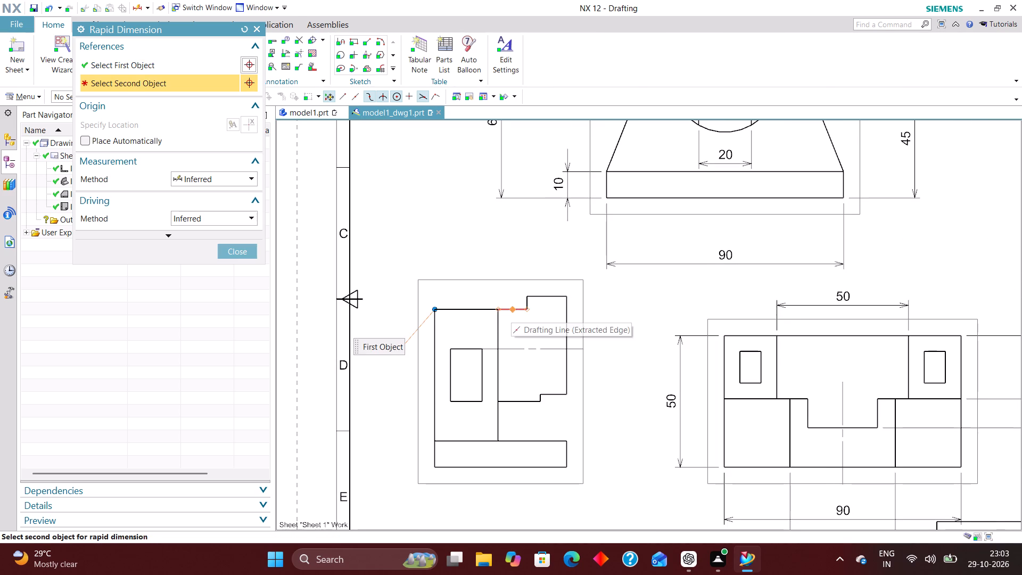
{"action": "left_click", "coordinate": [499, 308]}
{"action": "left_click", "coordinate": [467, 241]}
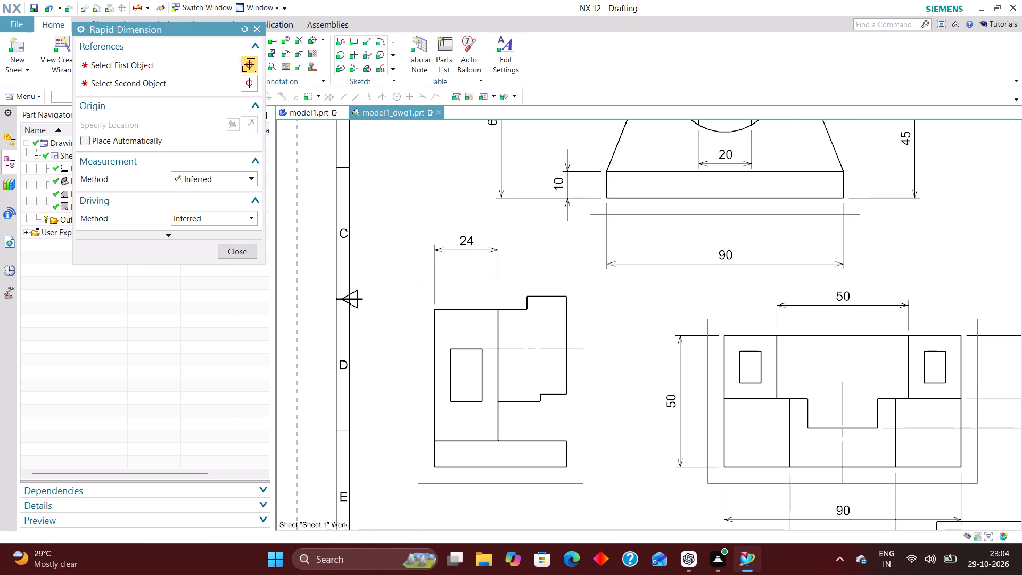
Dimension the base's overall depth between its two bottom corners in the right view, placed below the view.
{"action": "scroll", "coordinate": [518, 312], "scroll_direction": "down", "scroll_amount": 2}
{"action": "scroll", "coordinate": [479, 395], "scroll_direction": "up", "scroll_amount": 2}
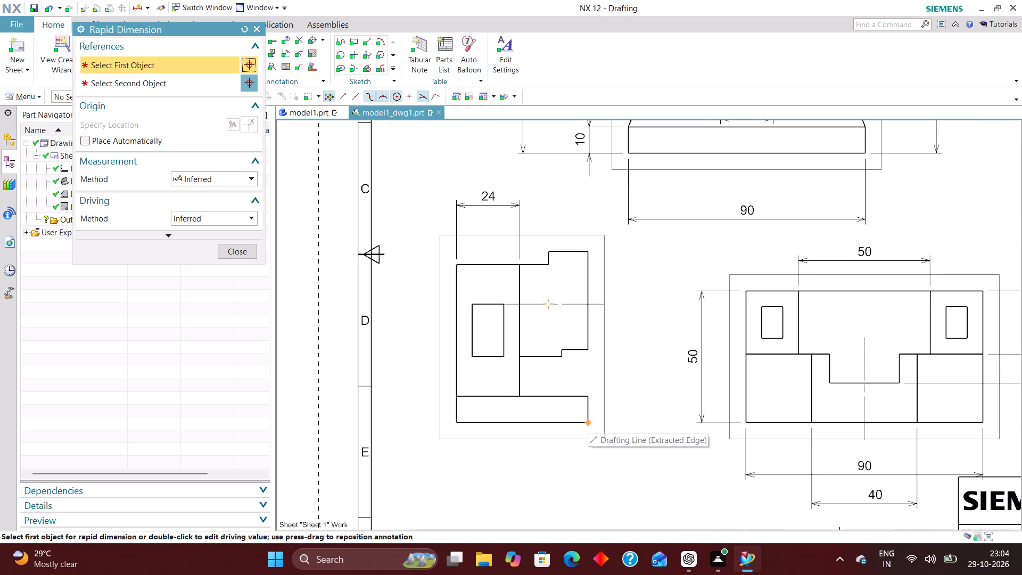
{"action": "left_click", "coordinate": [588, 420]}
{"action": "left_click", "coordinate": [455, 420]}
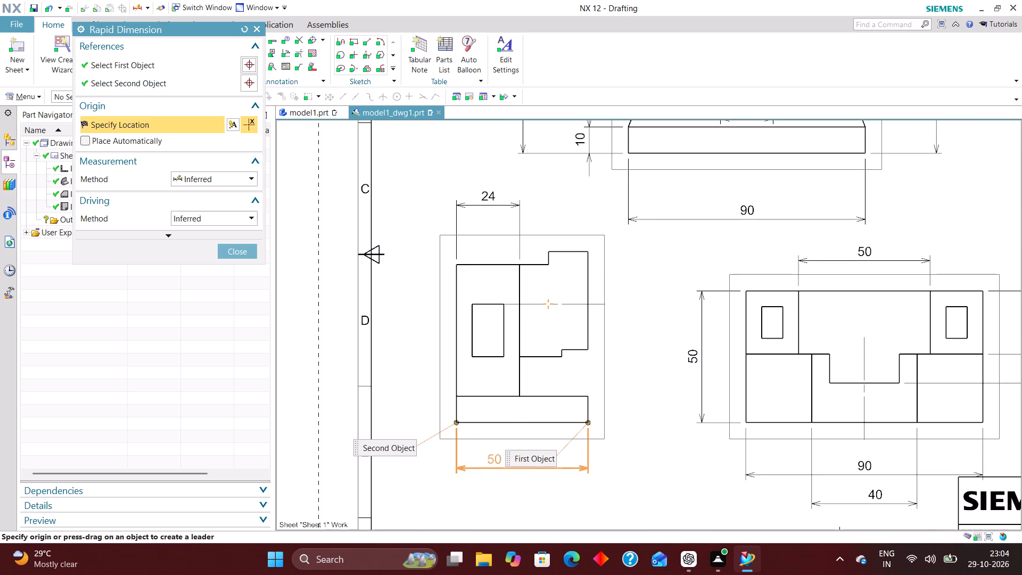
{"action": "left_click", "coordinate": [507, 490]}
Dimension the height from the base's top face to the rectangular window's lower edge in the right view, placed left of the view.
{"action": "scroll", "coordinate": [563, 462], "scroll_direction": "down", "scroll_amount": 2}
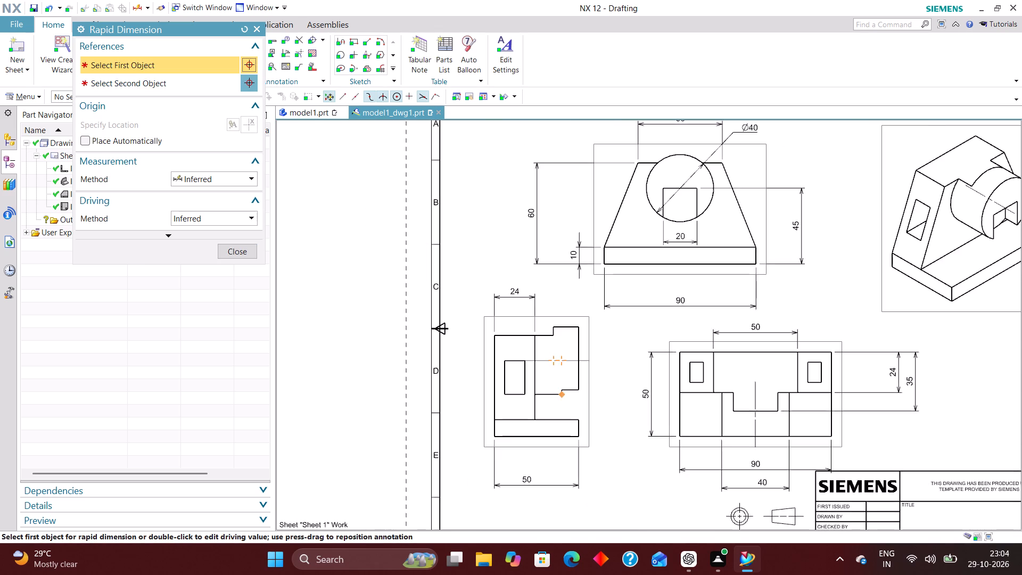
{"action": "scroll", "coordinate": [569, 405], "scroll_direction": "up", "scroll_amount": 3}
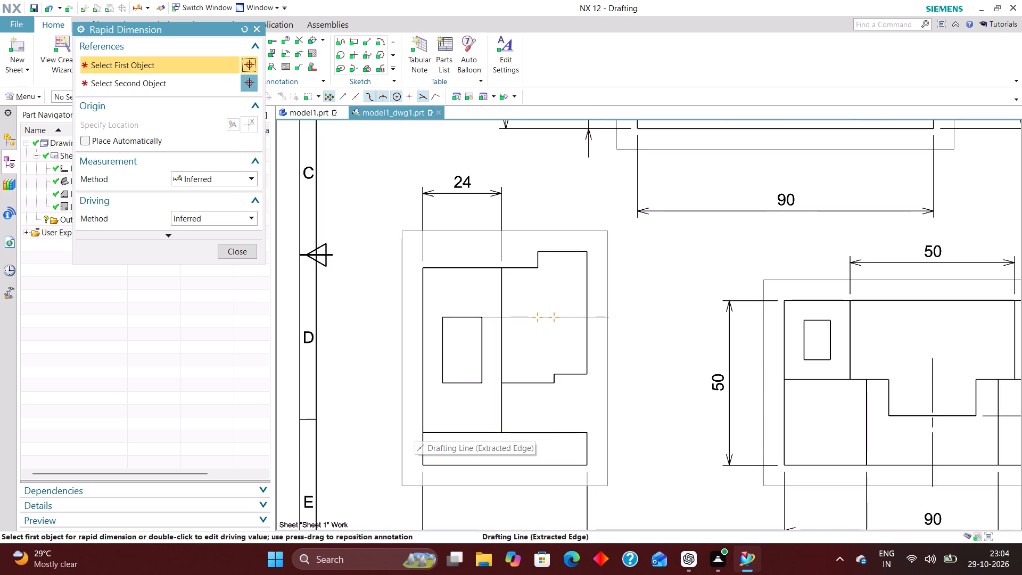
{"action": "scroll", "coordinate": [560, 442], "scroll_direction": "down", "scroll_amount": 1}
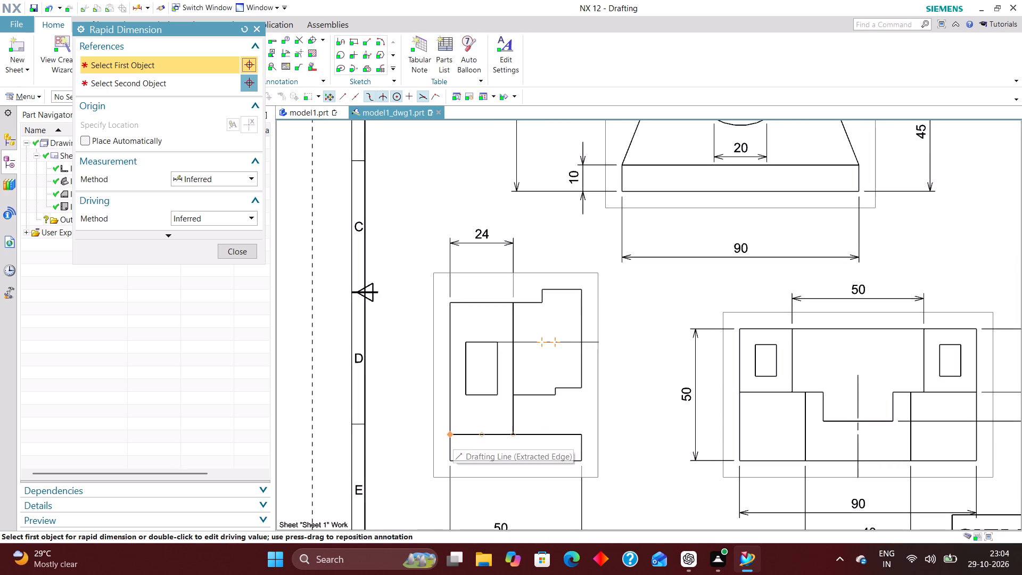
{"action": "left_click", "coordinate": [450, 435]}
{"action": "left_click", "coordinate": [466, 396]}
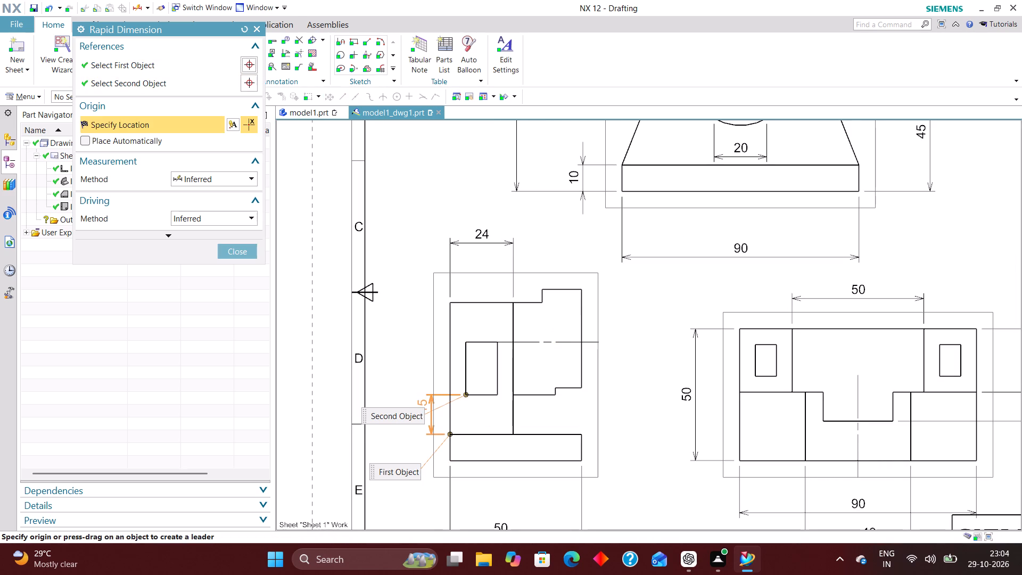
{"action": "scroll", "coordinate": [381, 428], "scroll_direction": "up", "scroll_amount": 6}
{"action": "left_click", "coordinate": [461, 380]}
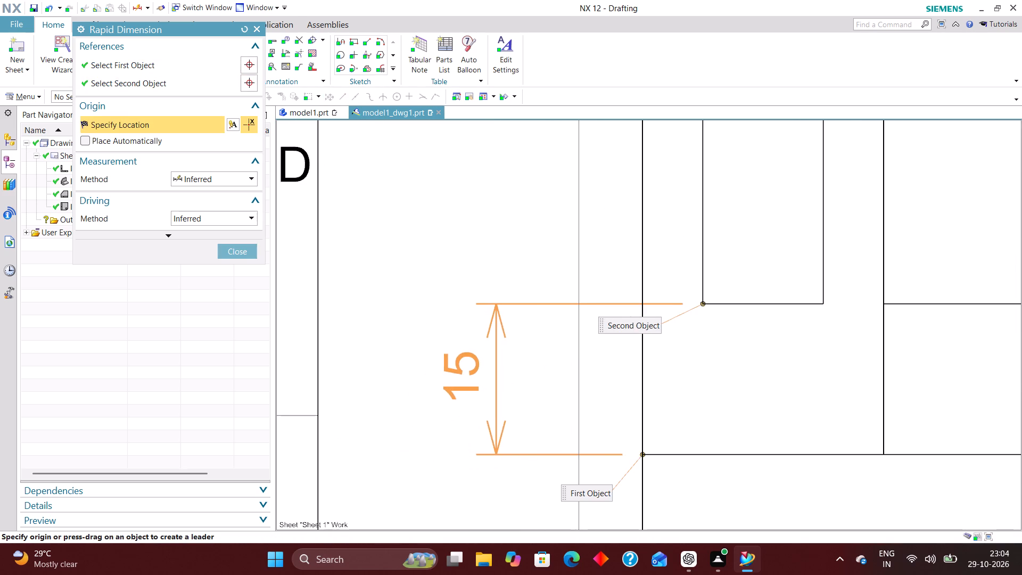
Dimension the height from the base's top face to the window's upper edge, placed outside the lower-edge height dimension in the right view.
{"action": "scroll", "coordinate": [438, 422], "scroll_direction": "down", "scroll_amount": 5}
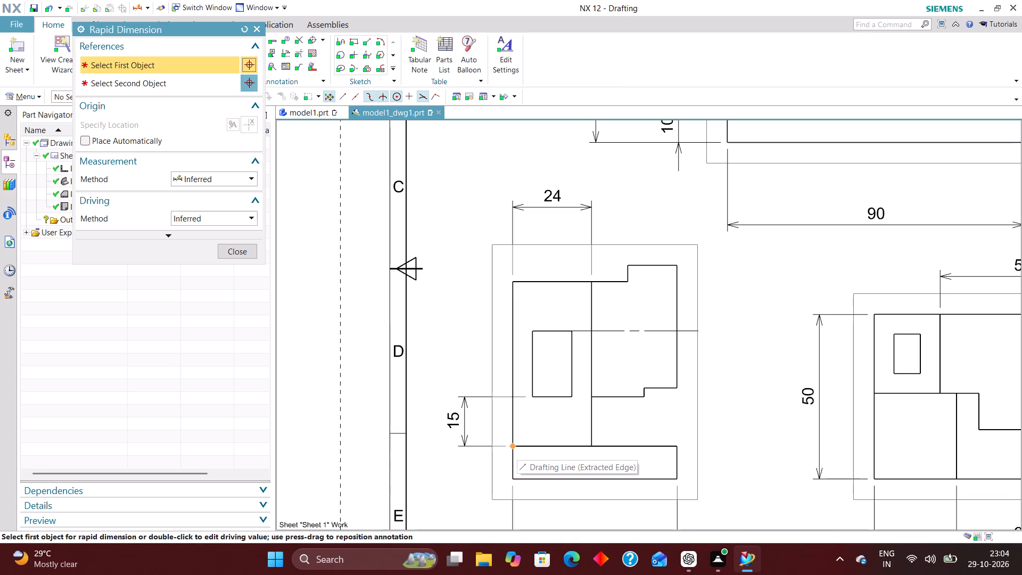
{"action": "left_click", "coordinate": [516, 445]}
{"action": "left_click", "coordinate": [530, 332]}
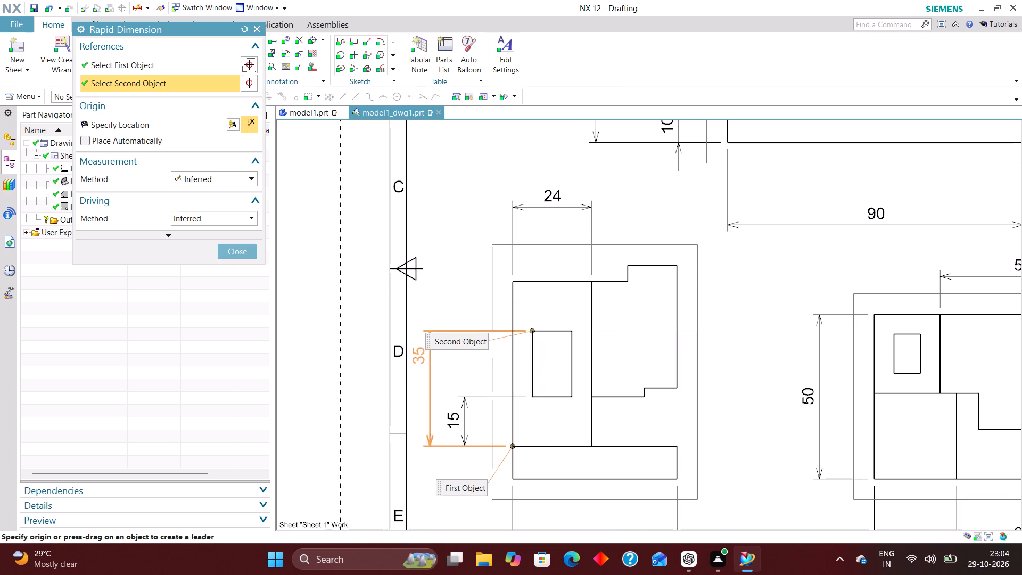
{"action": "left_click", "coordinate": [433, 380]}
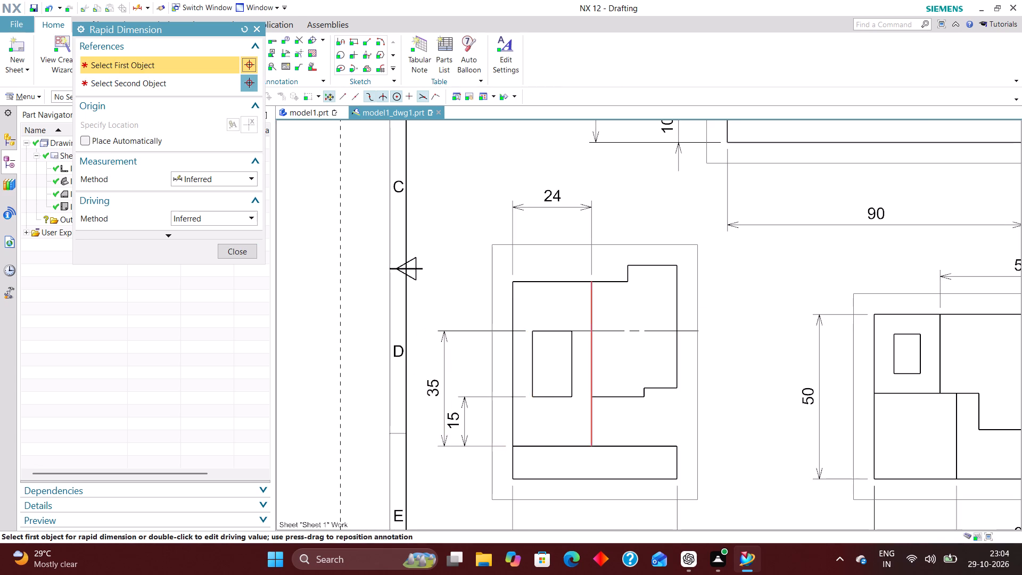
Dimension the rectangular window's width between its lower corners in the right view, placed just below the window.
{"action": "scroll", "coordinate": [586, 388], "scroll_direction": "down", "scroll_amount": 2}
{"action": "scroll", "coordinate": [566, 397], "scroll_direction": "up", "scroll_amount": 3}
{"action": "left_click", "coordinate": [539, 387]}
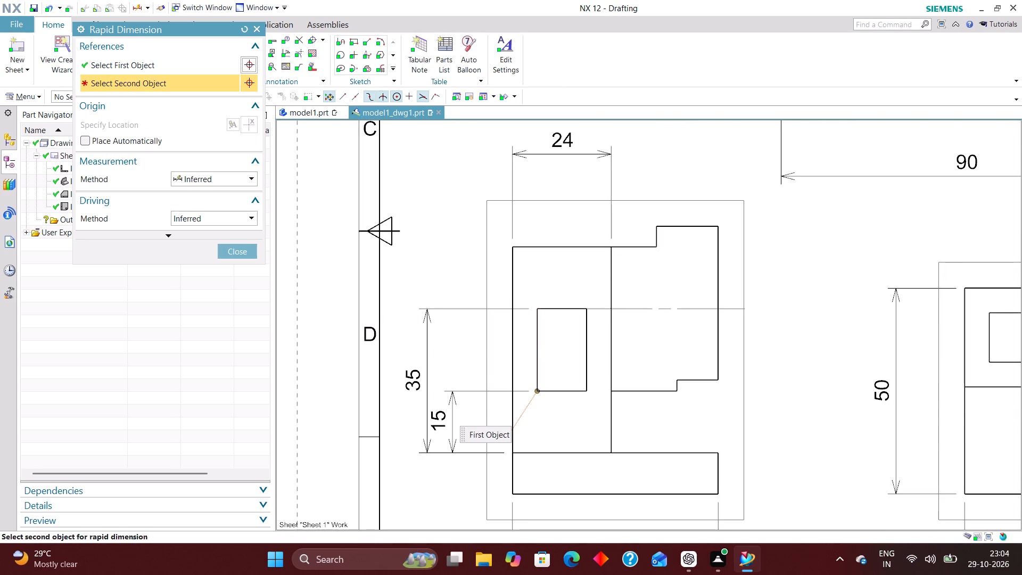
{"action": "left_click", "coordinate": [584, 390]}
{"action": "left_click", "coordinate": [561, 422]}
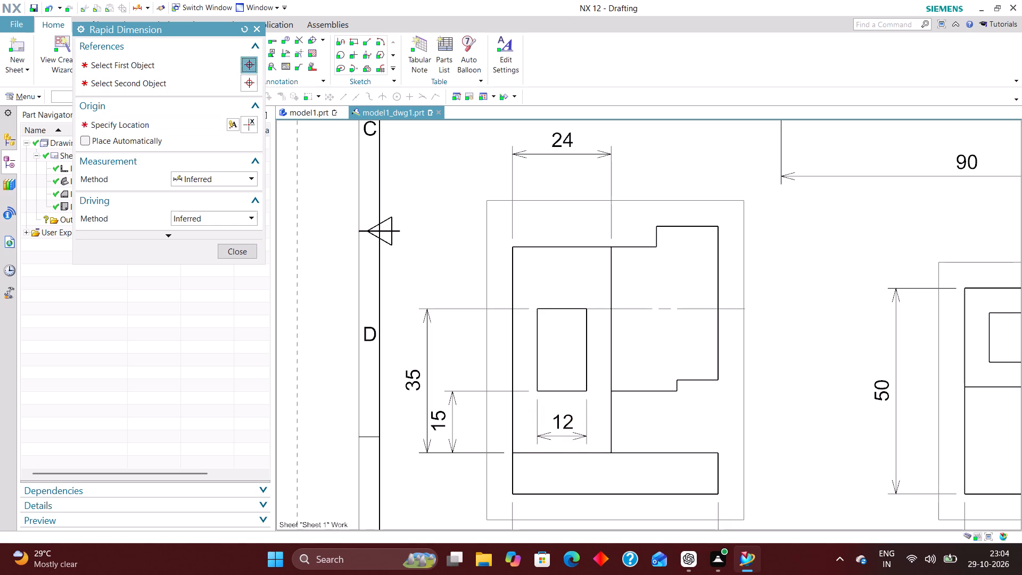
Dimension the gap between the window and the upright's front face in the right view, in line with the window width dimension.
{"action": "left_click", "coordinate": [584, 394]}
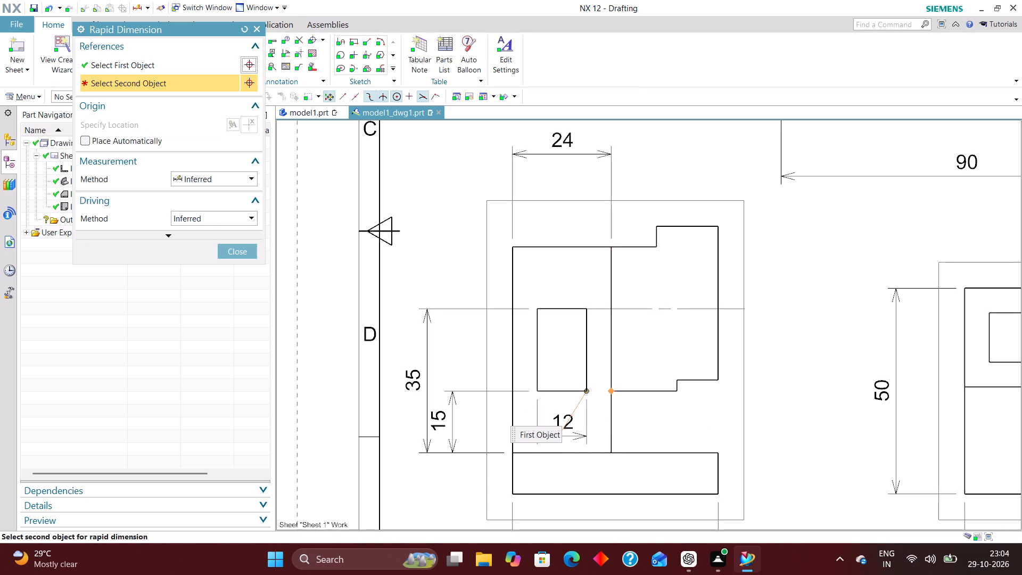
{"action": "left_click", "coordinate": [608, 389]}
{"action": "scroll", "coordinate": [600, 441], "scroll_direction": "down", "scroll_amount": 3}
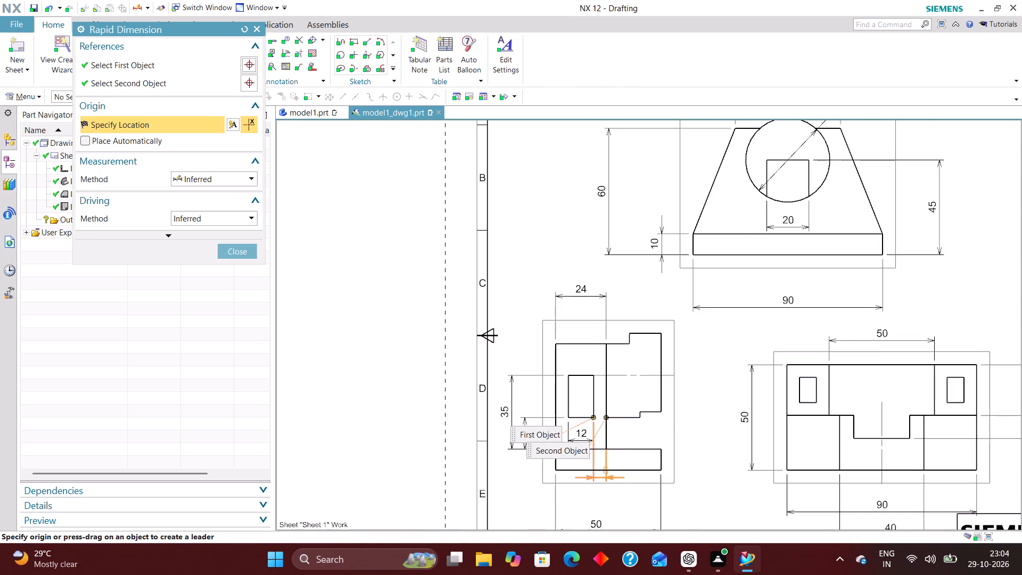
{"action": "scroll", "coordinate": [605, 489], "scroll_direction": "up", "scroll_amount": 5}
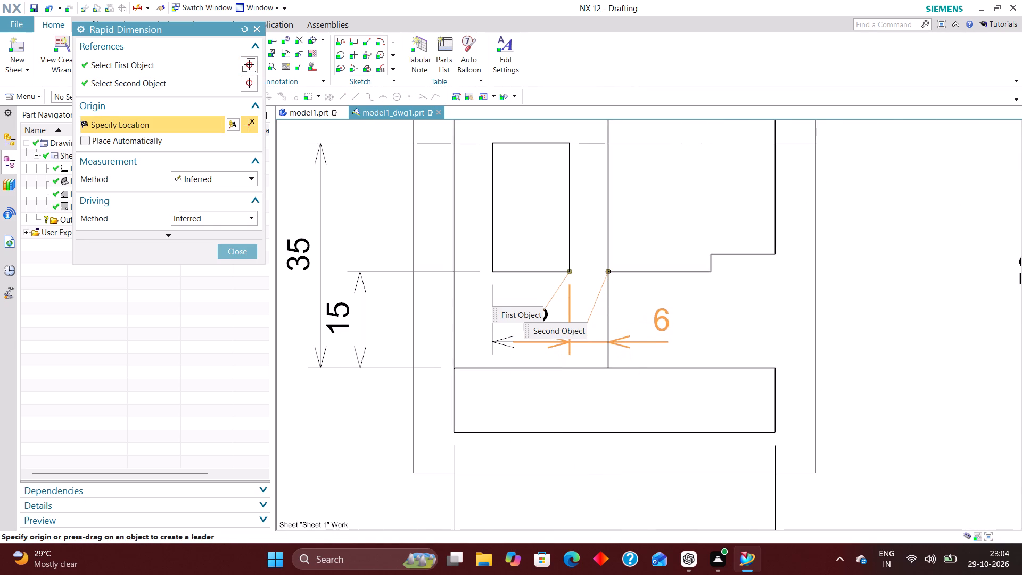
{"action": "left_click", "coordinate": [661, 319]}
{"action": "left_click", "coordinate": [238, 254]}
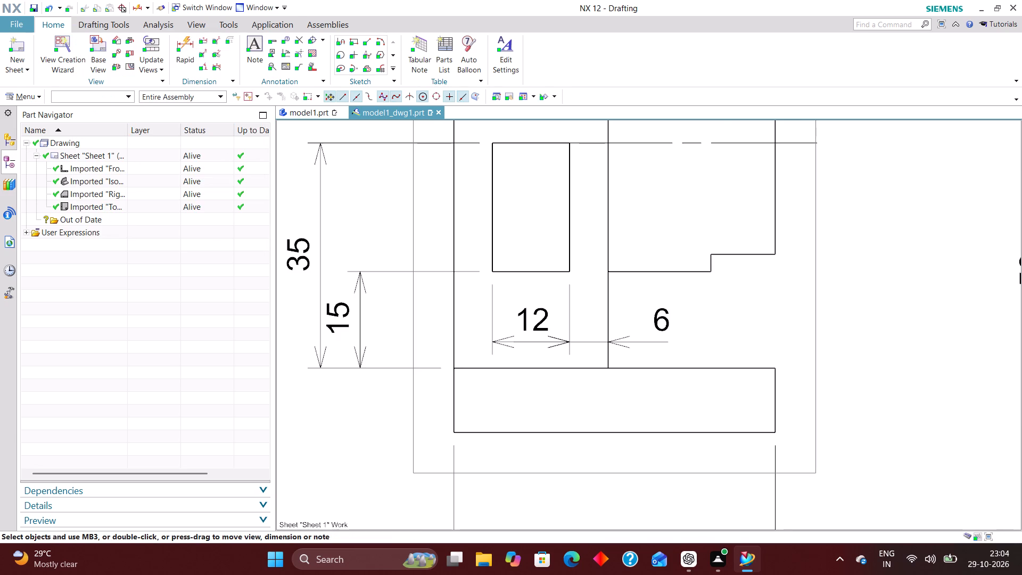
Move the window's width dimension in the right view so it lines up with the adjacent gap dimension.
{"action": "scroll", "coordinate": [515, 398], "scroll_direction": "down", "scroll_amount": 2}
{"action": "left_click_drag", "start_coordinate": [532, 349], "coordinate": [523, 346]}
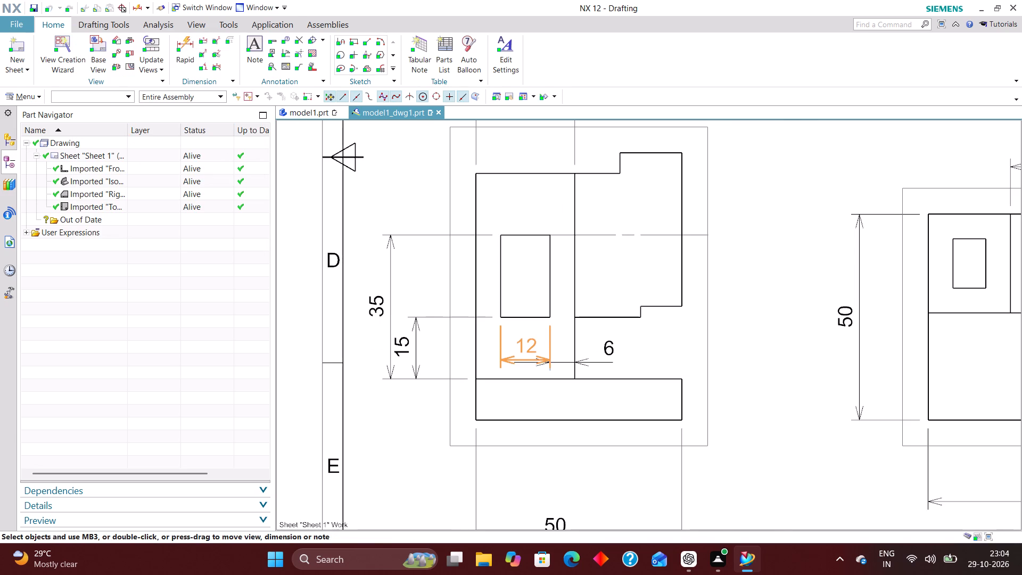
{"action": "left_click_drag", "start_coordinate": [523, 346], "coordinate": [523, 348]}
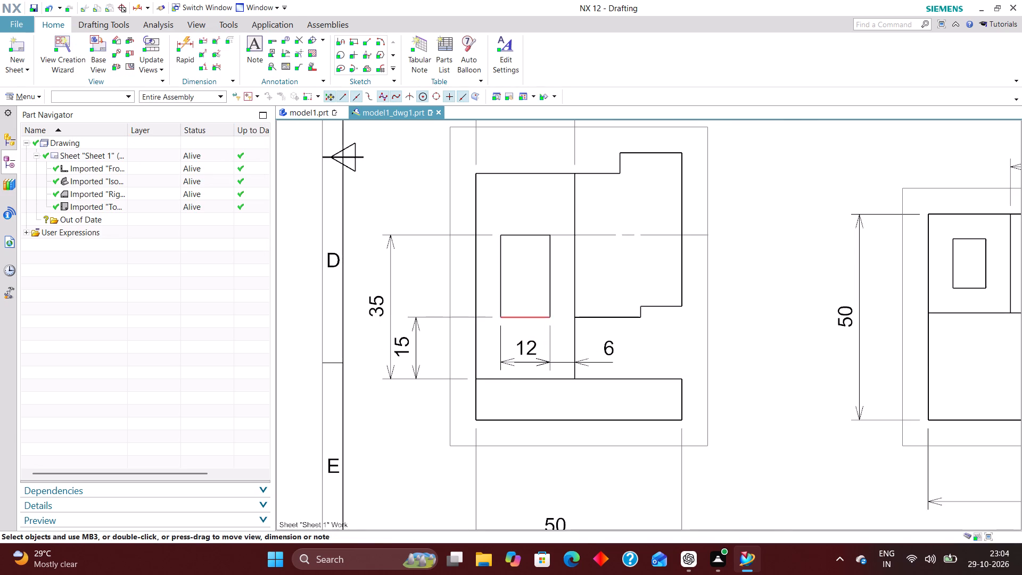
Move the overall depth dimension below the right view closer to the base.
{"action": "scroll", "coordinate": [508, 323], "scroll_direction": "down", "scroll_amount": 4}
{"action": "scroll", "coordinate": [567, 423], "scroll_direction": "up", "scroll_amount": 3}
{"action": "left_click_drag", "start_coordinate": [506, 413], "coordinate": [513, 377]}
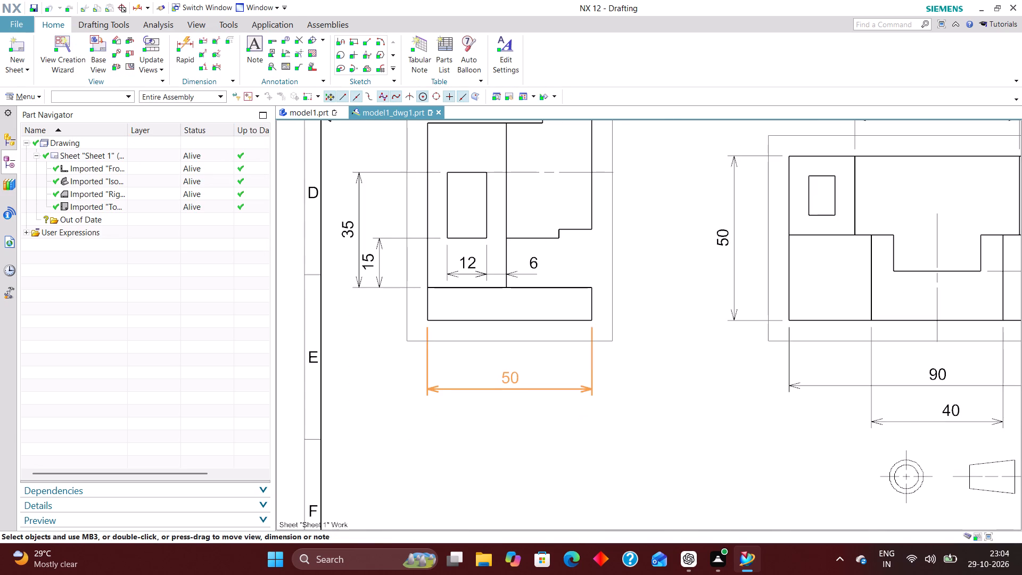
{"action": "left_click_drag", "start_coordinate": [513, 377], "coordinate": [513, 380]}
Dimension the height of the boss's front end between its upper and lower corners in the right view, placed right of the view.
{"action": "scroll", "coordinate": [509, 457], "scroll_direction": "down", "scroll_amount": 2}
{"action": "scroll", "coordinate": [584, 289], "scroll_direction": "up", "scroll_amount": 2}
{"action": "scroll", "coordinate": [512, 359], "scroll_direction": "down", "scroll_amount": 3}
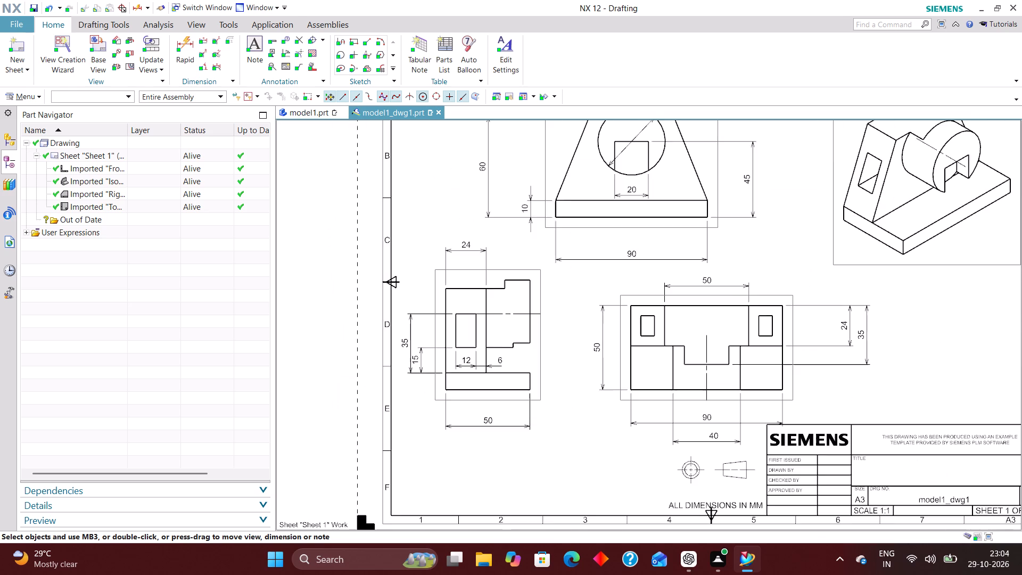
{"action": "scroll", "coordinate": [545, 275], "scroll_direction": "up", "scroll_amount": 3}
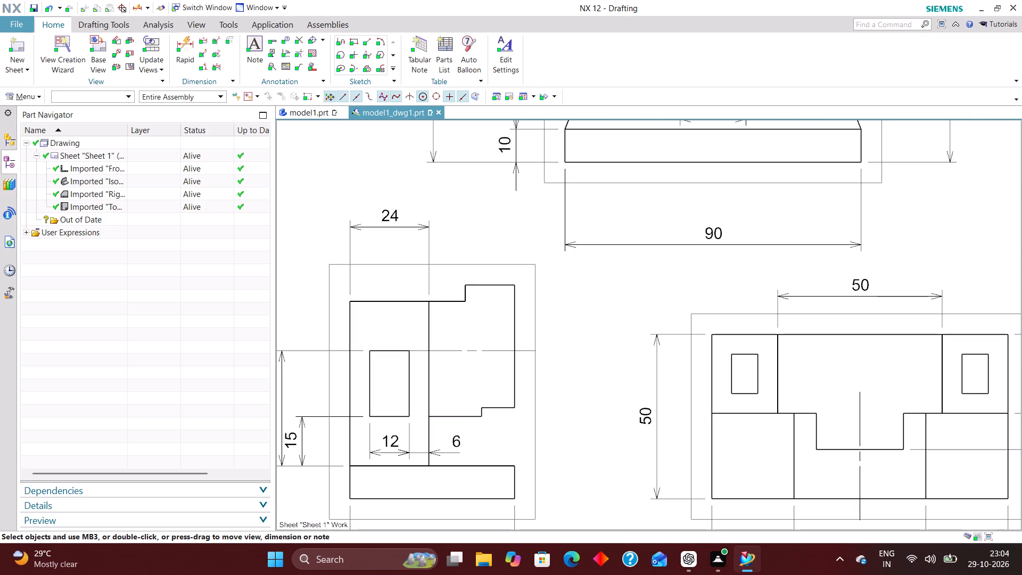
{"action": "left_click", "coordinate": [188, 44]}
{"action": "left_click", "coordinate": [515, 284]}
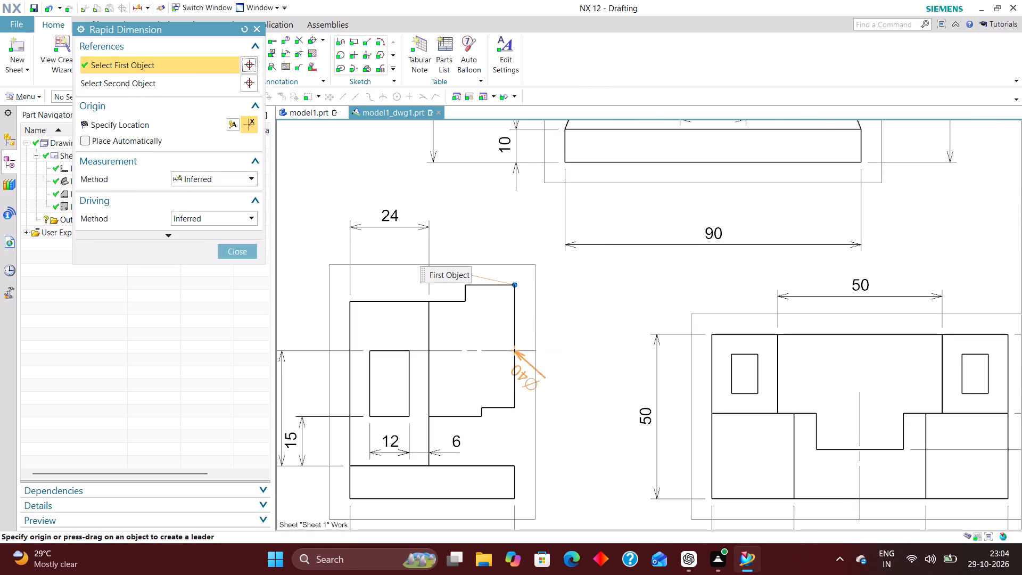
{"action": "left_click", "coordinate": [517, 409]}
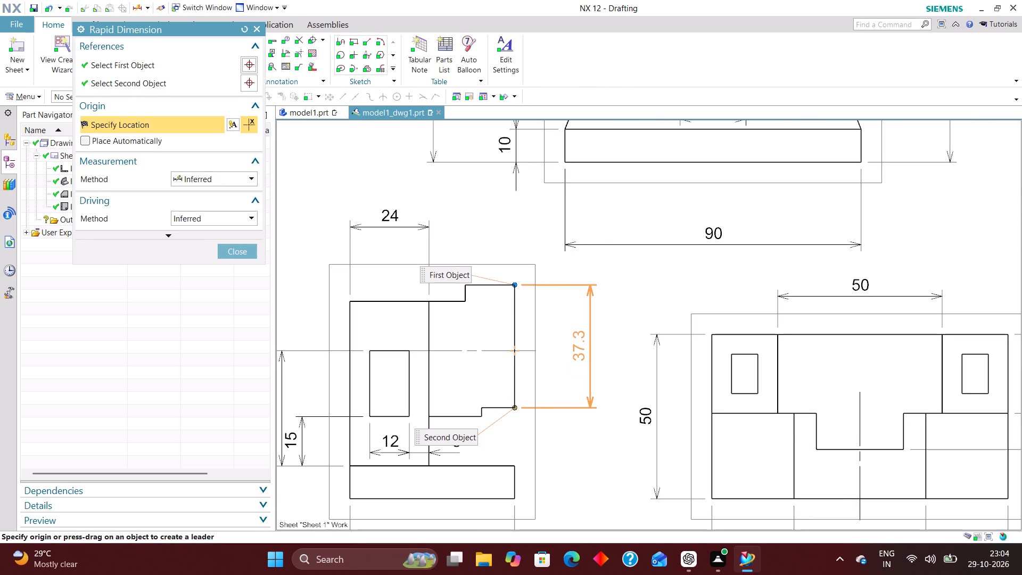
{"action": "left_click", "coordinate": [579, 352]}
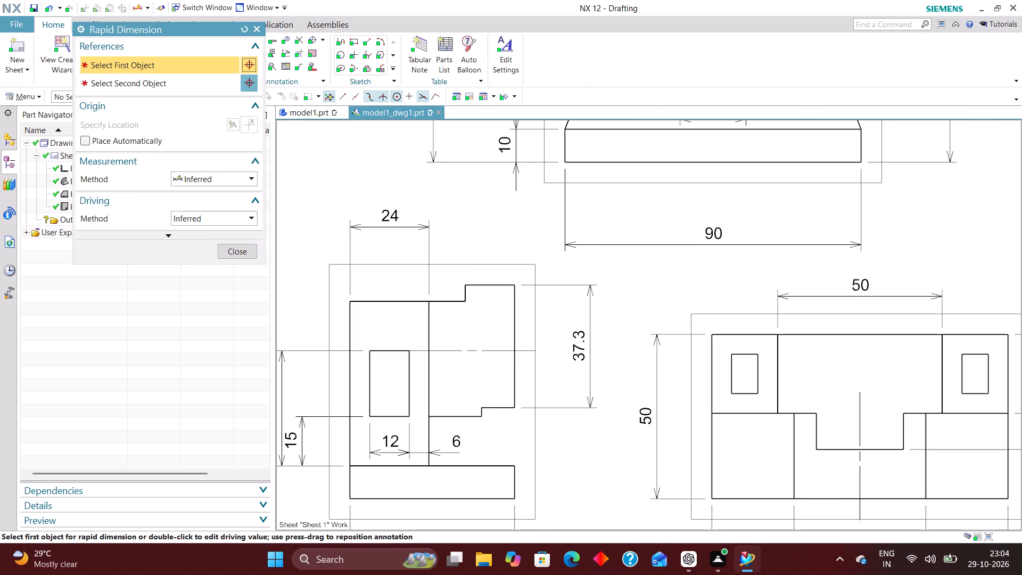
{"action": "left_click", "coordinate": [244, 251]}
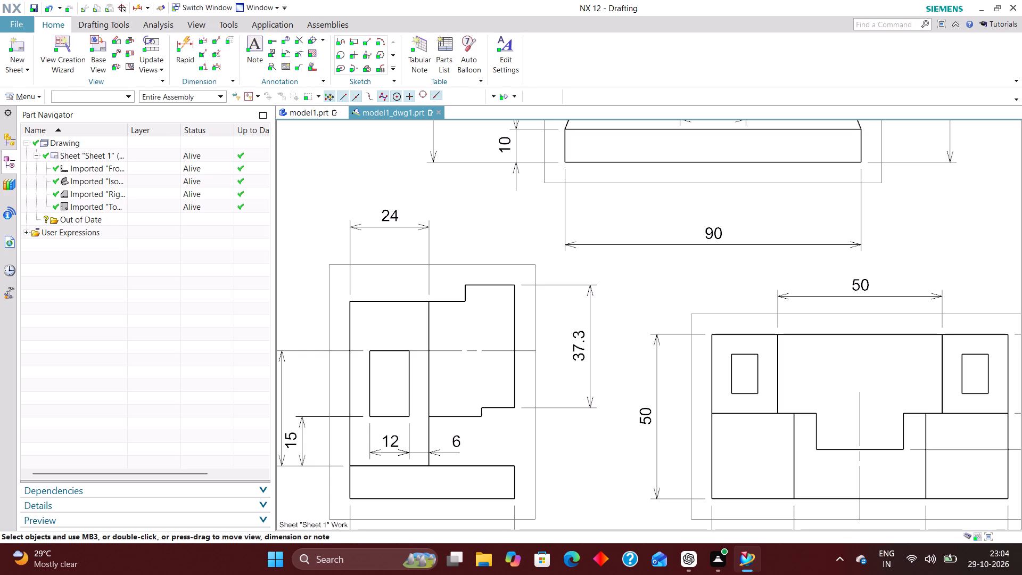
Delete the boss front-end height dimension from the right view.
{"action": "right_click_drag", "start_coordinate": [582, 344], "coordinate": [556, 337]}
Change the 40 mm dimension below the top view to the Cylindrical method and centre its text beneath the overall width dimension.
{"action": "scroll", "coordinate": [575, 344], "scroll_direction": "down", "scroll_amount": 3}
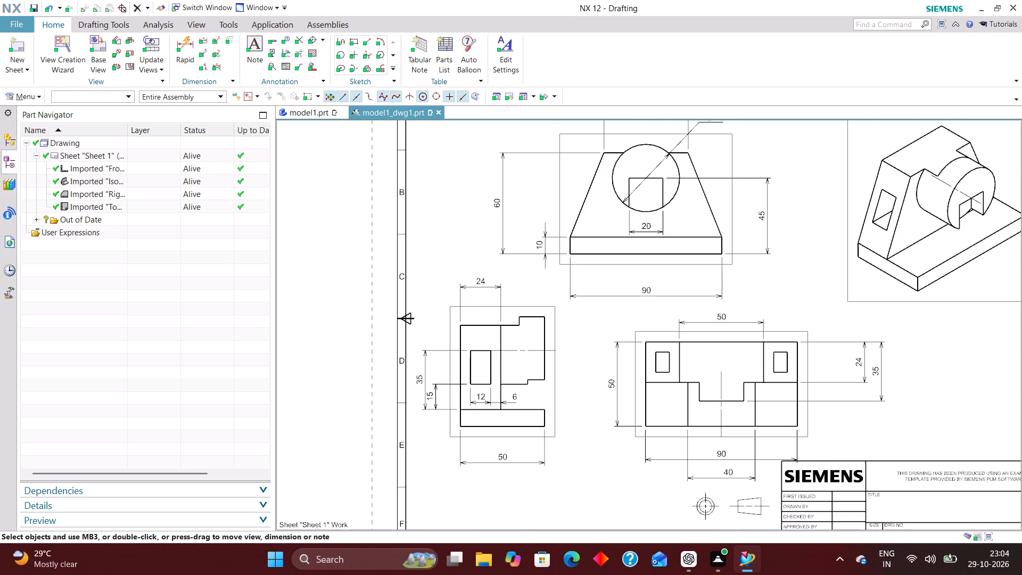
{"action": "scroll", "coordinate": [583, 355], "scroll_direction": "up", "scroll_amount": 3}
{"action": "scroll", "coordinate": [582, 356], "scroll_direction": "down", "scroll_amount": 3}
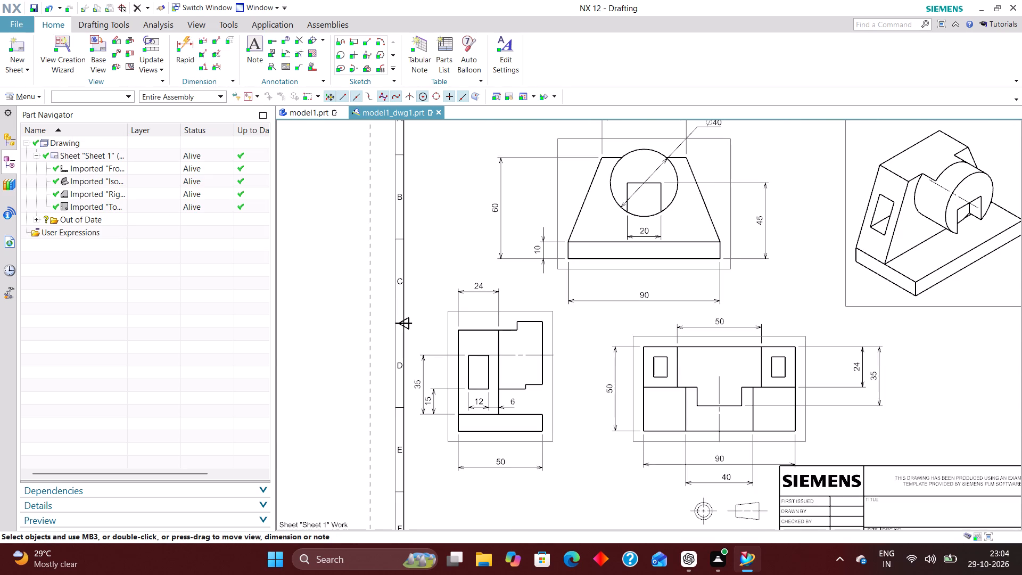
{"action": "scroll", "coordinate": [728, 494], "scroll_direction": "up", "scroll_amount": 3}
{"action": "double_click", "coordinate": [724, 465]}
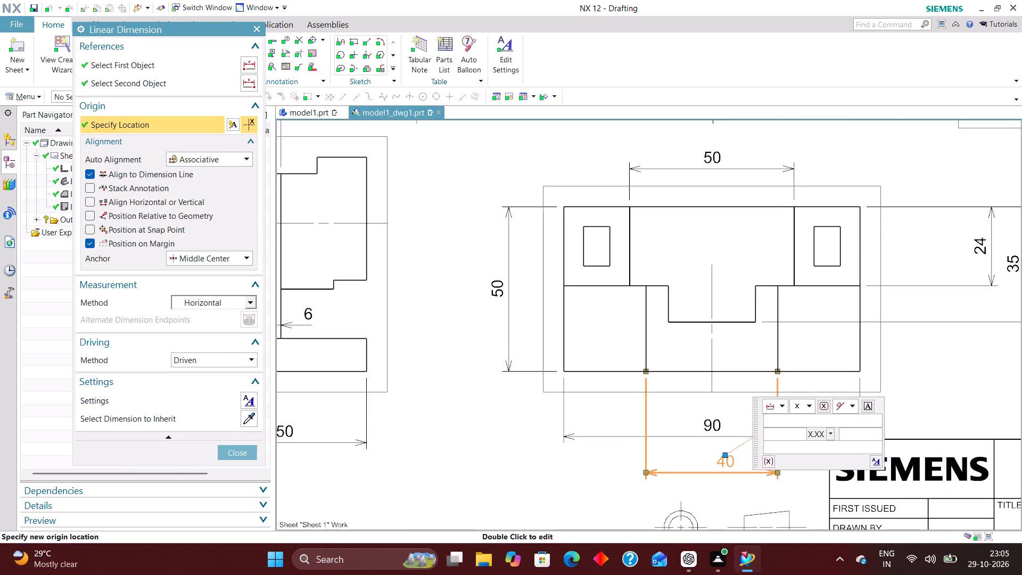
{"action": "left_click", "coordinate": [228, 301]}
{"action": "left_click", "coordinate": [225, 363]}
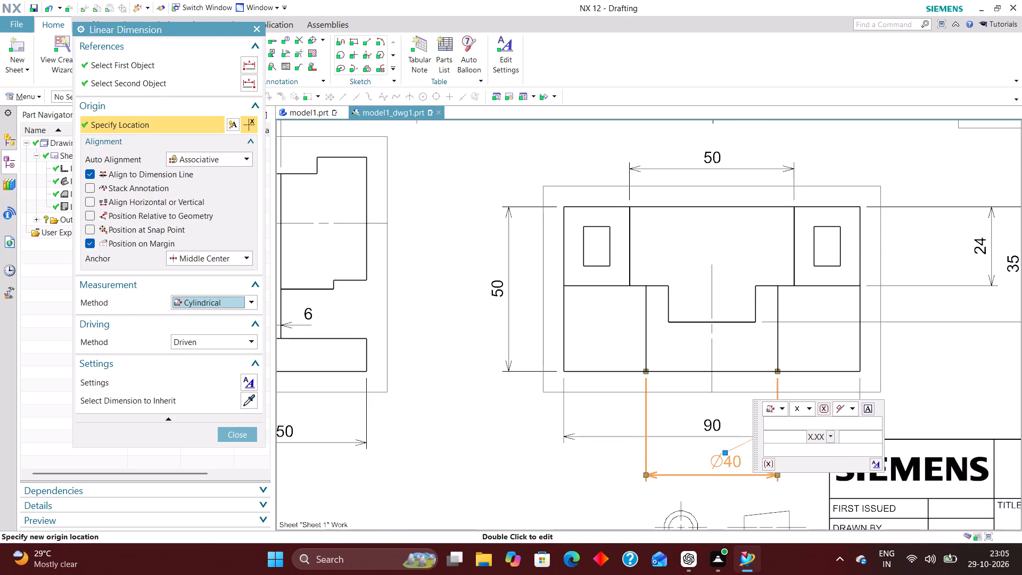
{"action": "left_click", "coordinate": [247, 438]}
{"action": "scroll", "coordinate": [604, 428], "scroll_direction": "down", "scroll_amount": 1}
{"action": "scroll", "coordinate": [751, 441], "scroll_direction": "up", "scroll_amount": 1}
{"action": "left_click_drag", "start_coordinate": [700, 465], "coordinate": [686, 454]}
{"action": "scroll", "coordinate": [714, 439], "scroll_direction": "down", "scroll_amount": 2}
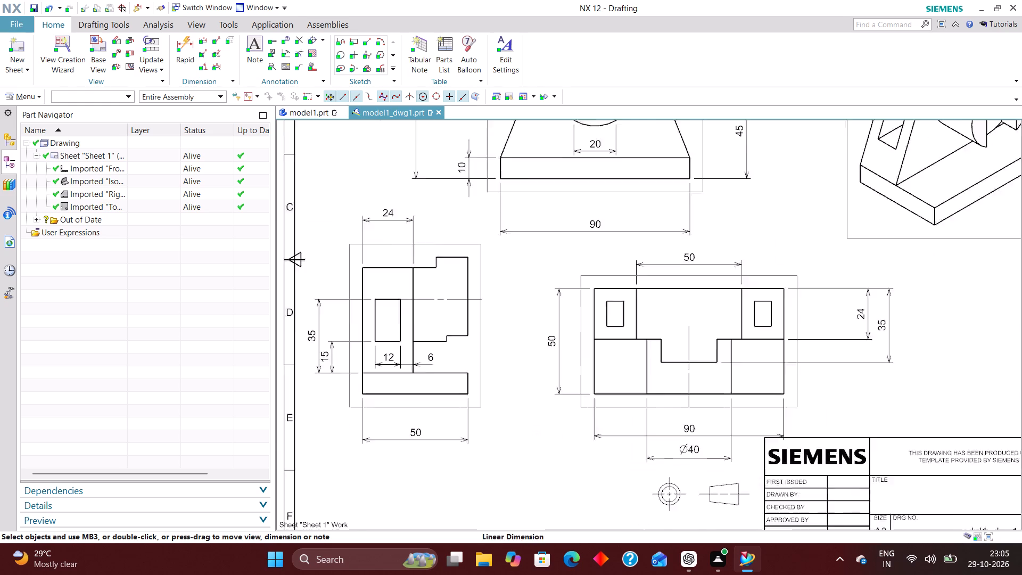
Add a rapid dimension for the width of the central notch in the top view, placed above the notch inside the outline.
{"action": "scroll", "coordinate": [714, 445], "scroll_direction": "down", "scroll_amount": 3}
{"action": "scroll", "coordinate": [735, 406], "scroll_direction": "up", "scroll_amount": 2}
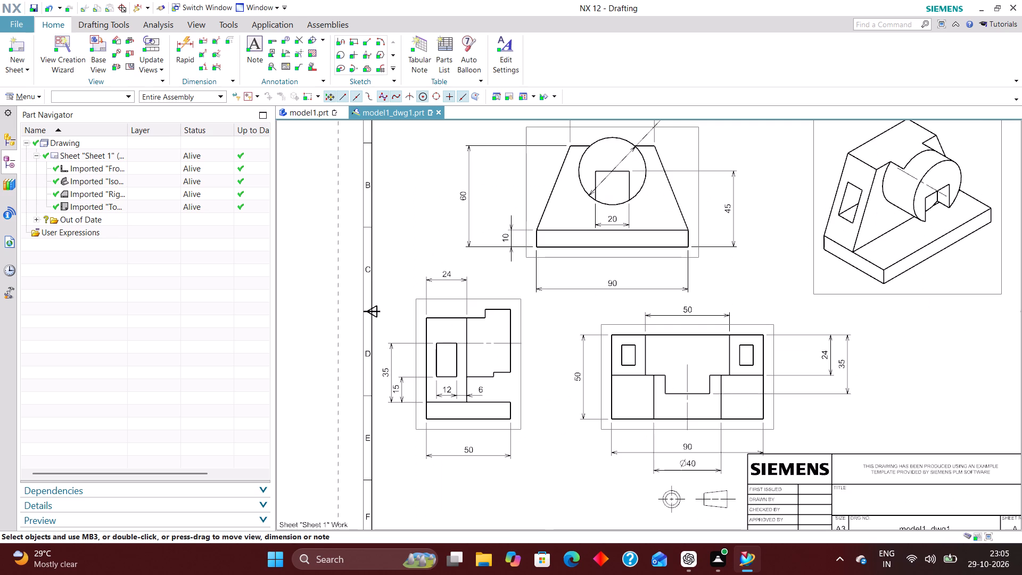
{"action": "scroll", "coordinate": [704, 375], "scroll_direction": "up", "scroll_amount": 2}
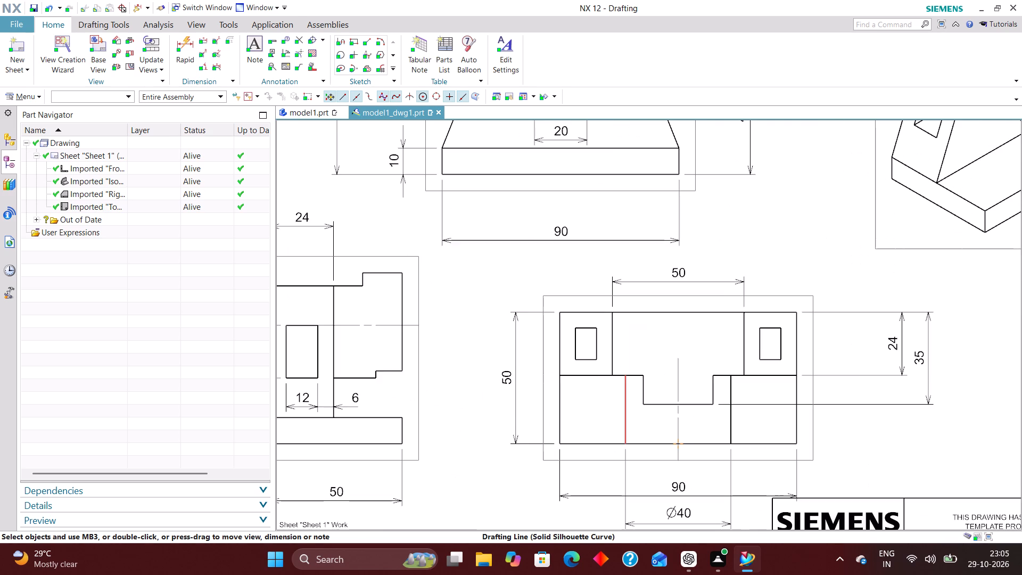
{"action": "scroll", "coordinate": [629, 385], "scroll_direction": "down", "scroll_amount": 1}
{"action": "scroll", "coordinate": [662, 373], "scroll_direction": "up", "scroll_amount": 1}
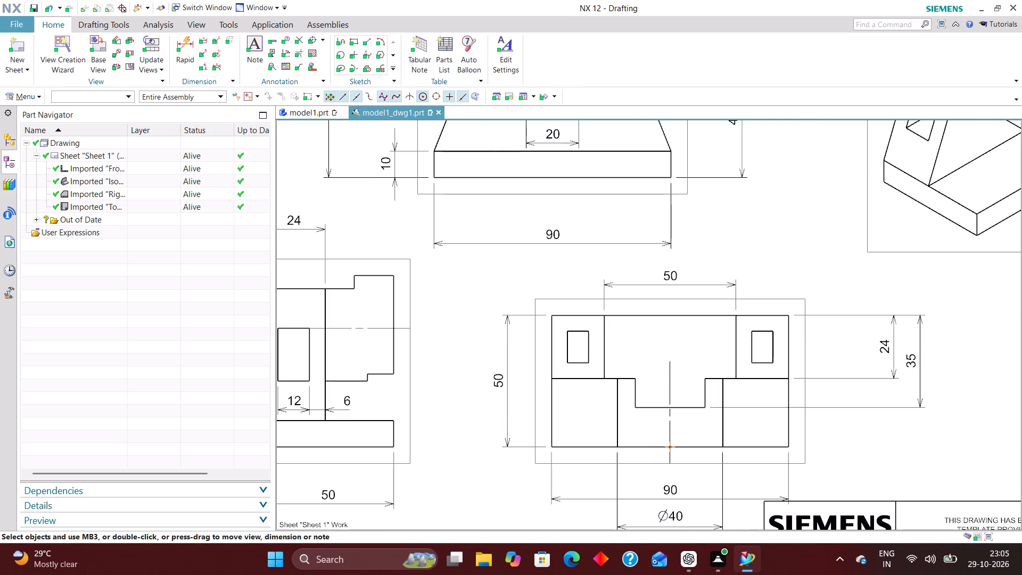
{"action": "left_click", "coordinate": [183, 47]}
{"action": "scroll", "coordinate": [655, 406], "scroll_direction": "up", "scroll_amount": 2}
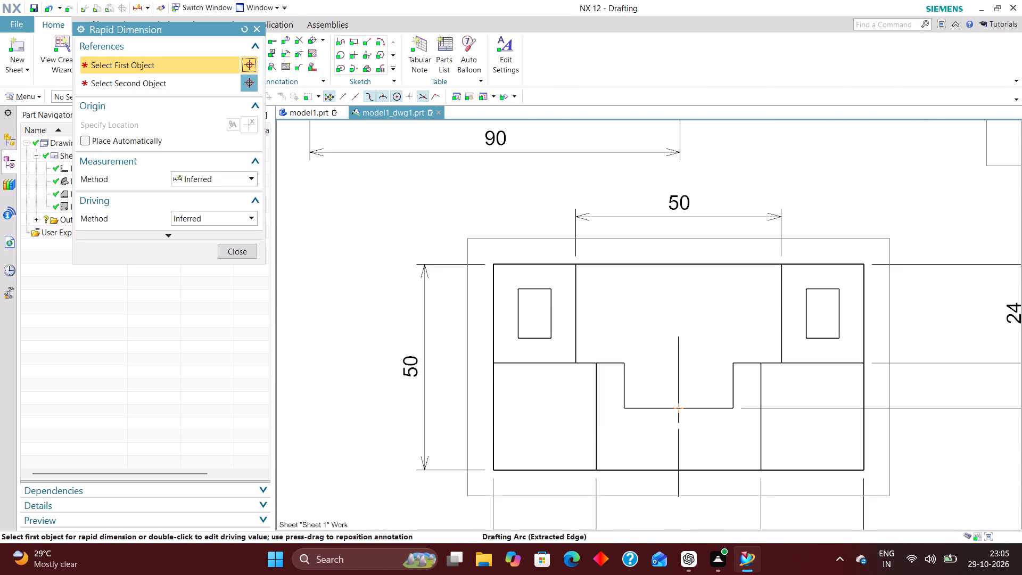
{"action": "left_click", "coordinate": [624, 406]}
{"action": "left_click", "coordinate": [733, 406]}
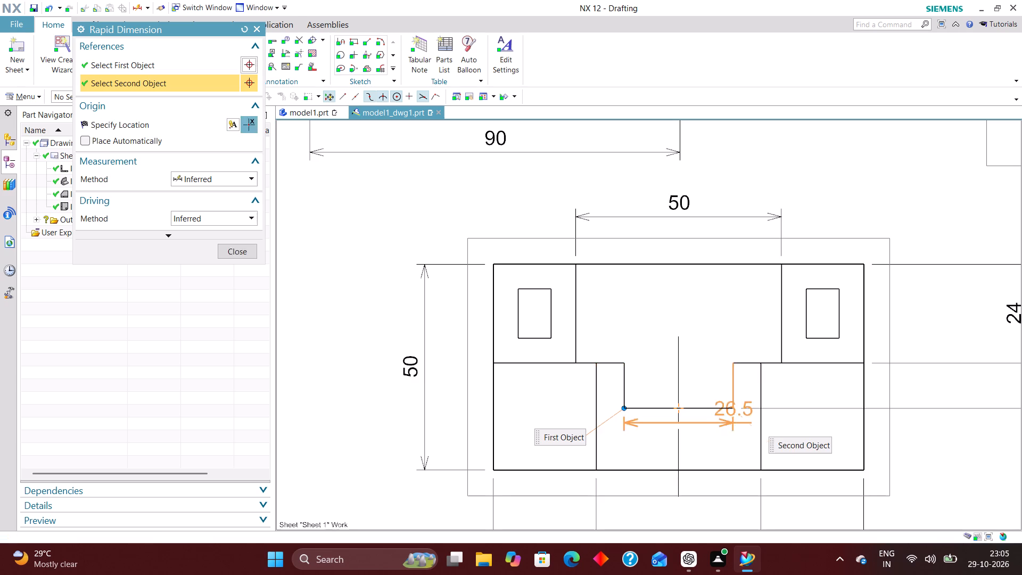
{"action": "left_click", "coordinate": [678, 289]}
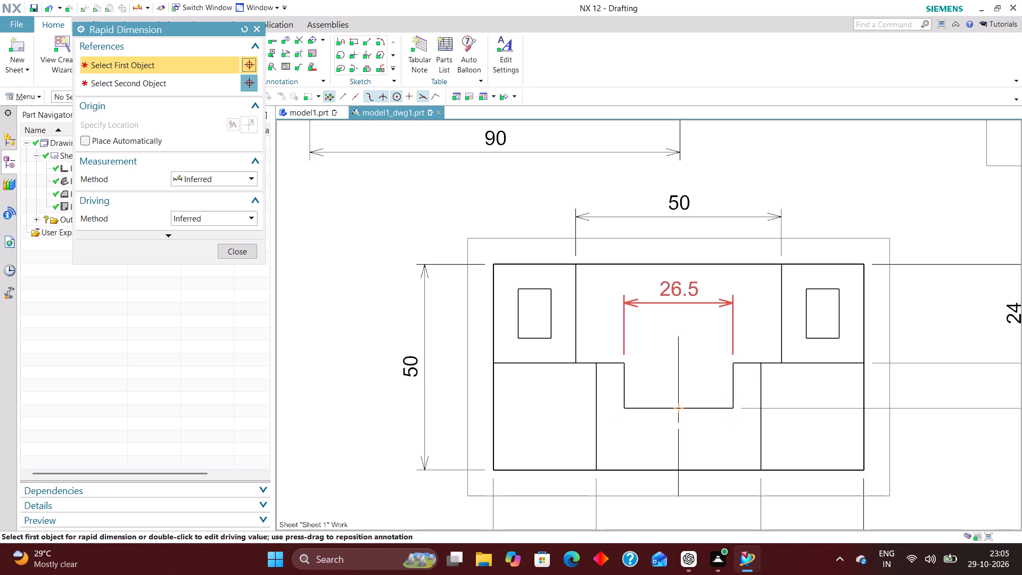
{"action": "scroll", "coordinate": [678, 335], "scroll_direction": "down", "scroll_amount": 2}
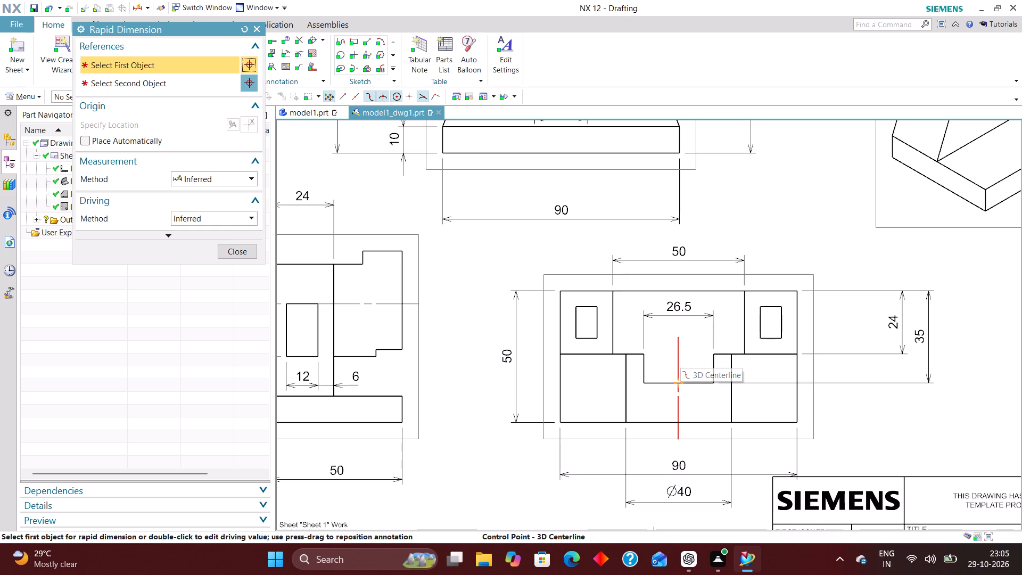
{"action": "left_click", "coordinate": [246, 255]}
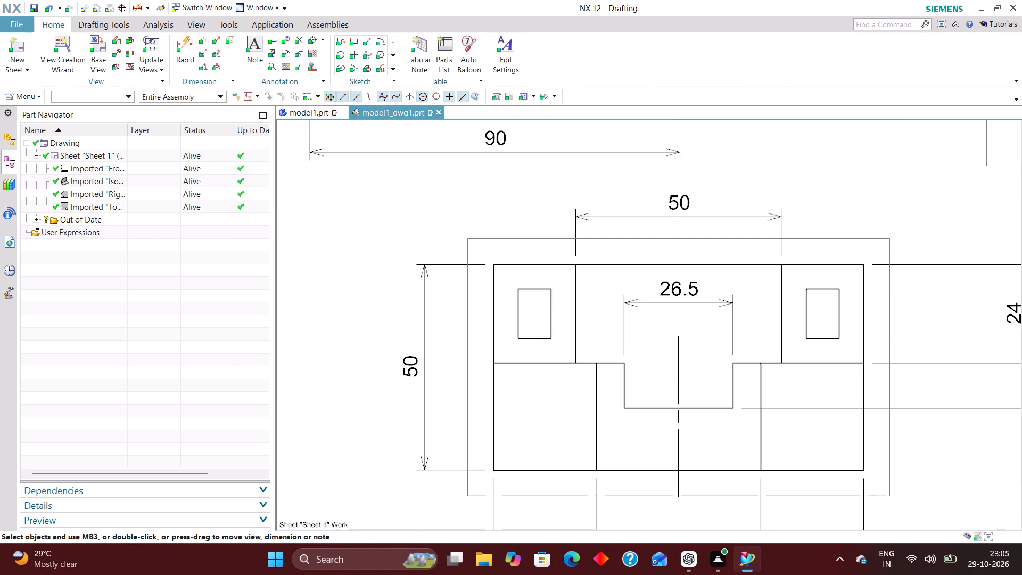
Switch to model1.prt and examine the rectangle and its dimensions in Sketch (9).
{"action": "left_click", "coordinate": [312, 110]}
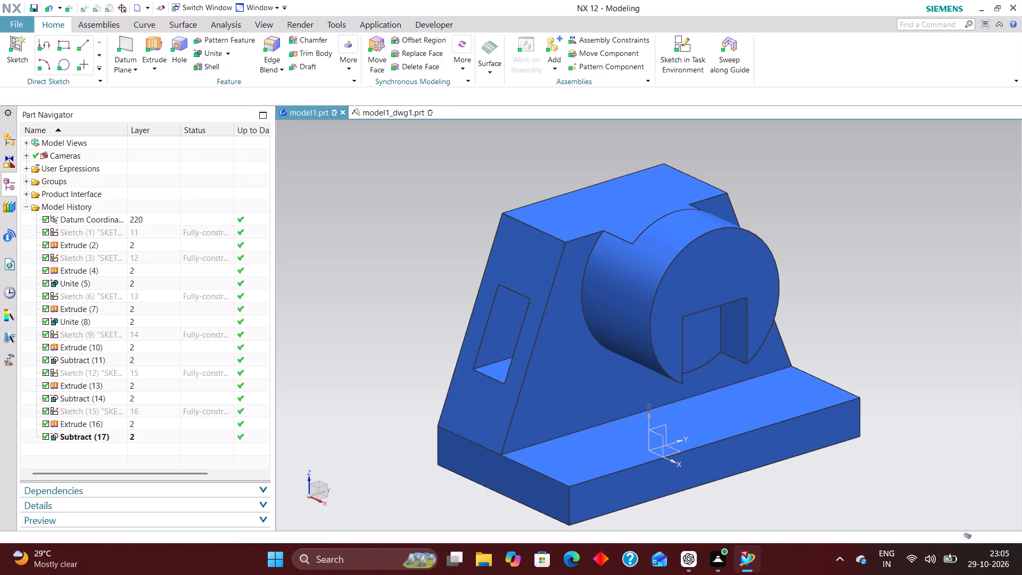
{"action": "left_click", "coordinate": [116, 331]}
{"action": "right_click", "coordinate": [120, 333]}
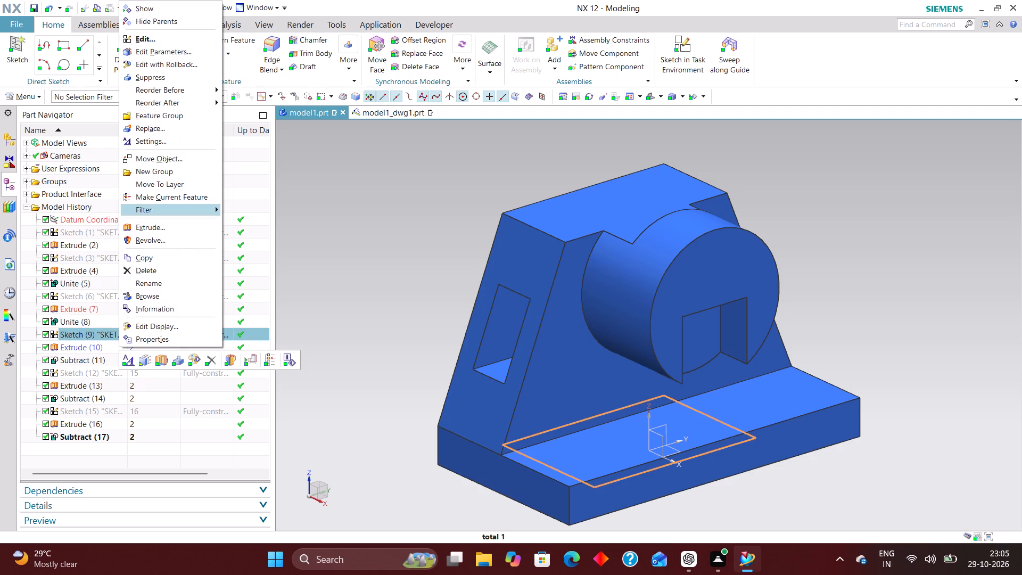
{"action": "left_click", "coordinate": [186, 64]}
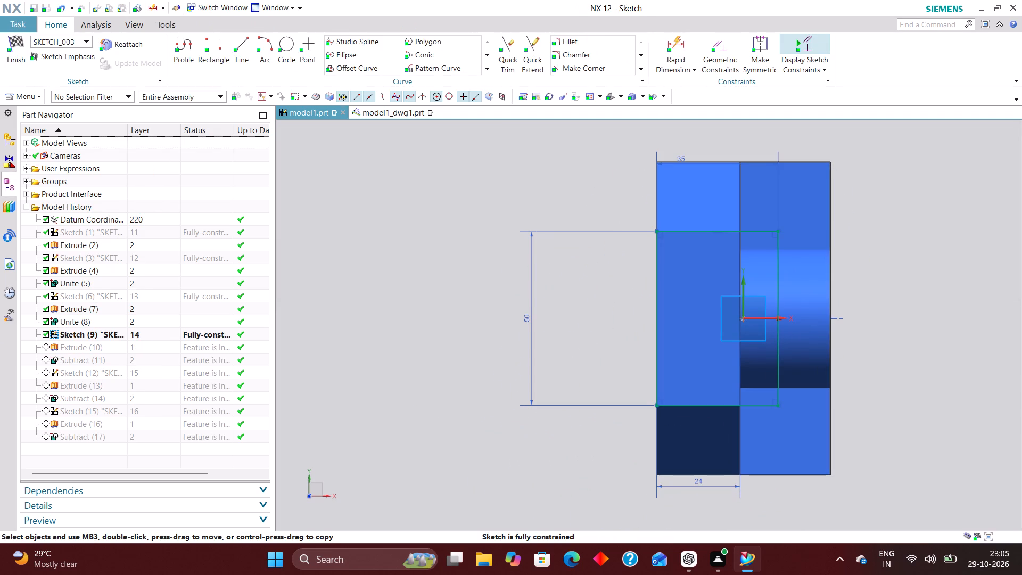
{"action": "scroll", "coordinate": [850, 330], "scroll_direction": "up", "scroll_amount": 3}
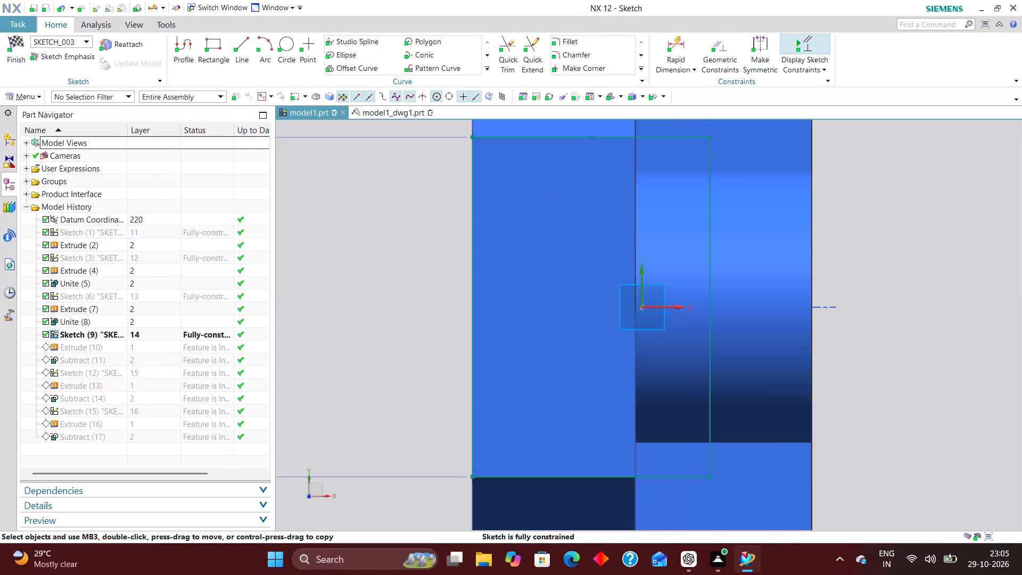
{"action": "right_click_drag", "start_coordinate": [749, 206], "coordinate": [734, 353]}
{"action": "scroll", "coordinate": [736, 361], "scroll_direction": "down", "scroll_amount": 3}
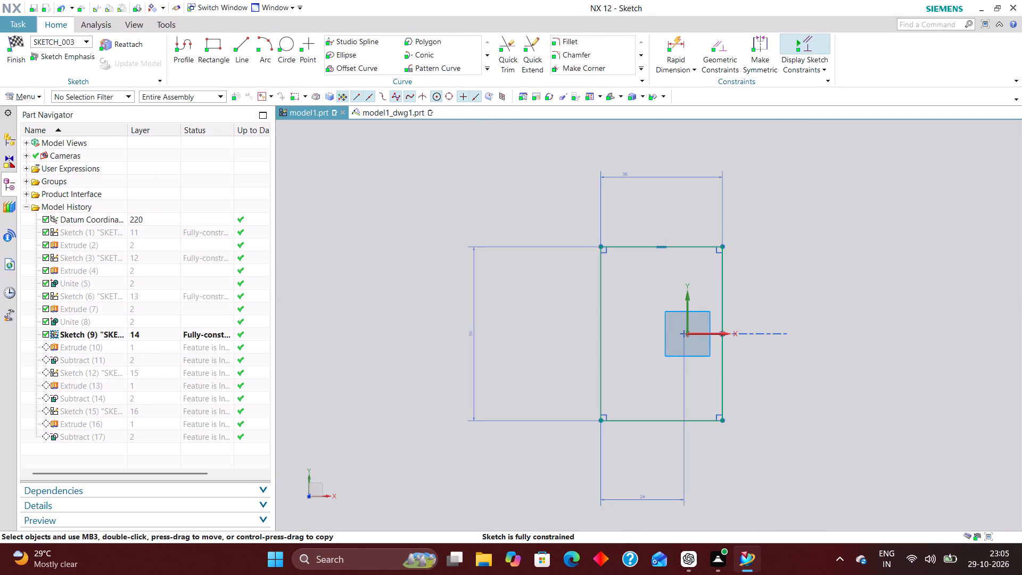
{"action": "left_click", "coordinate": [17, 43]}
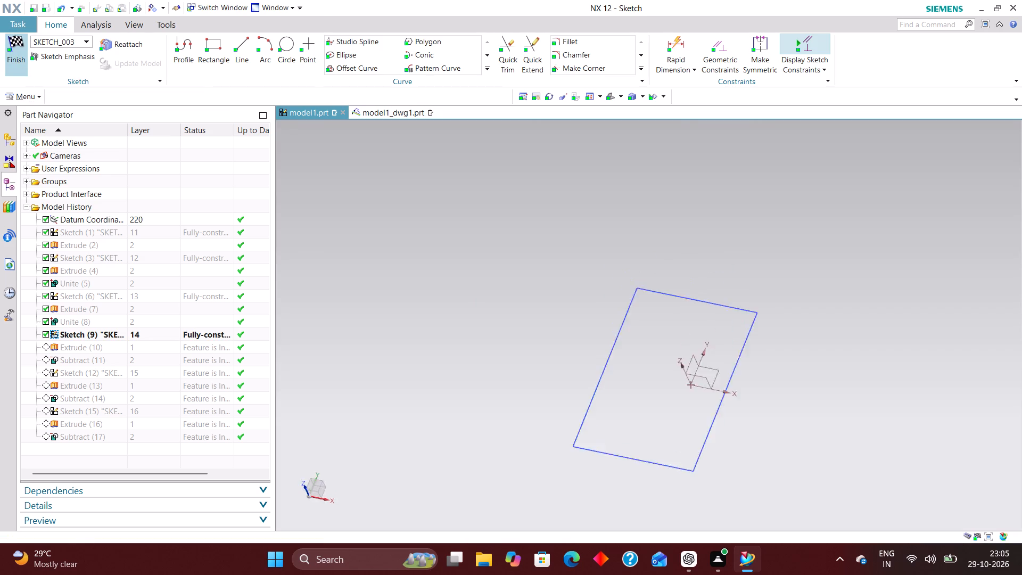
Open the Extrude (10) feature for editing.
{"action": "right_click", "coordinate": [109, 346]}
{"action": "left_click", "coordinate": [141, 55]}
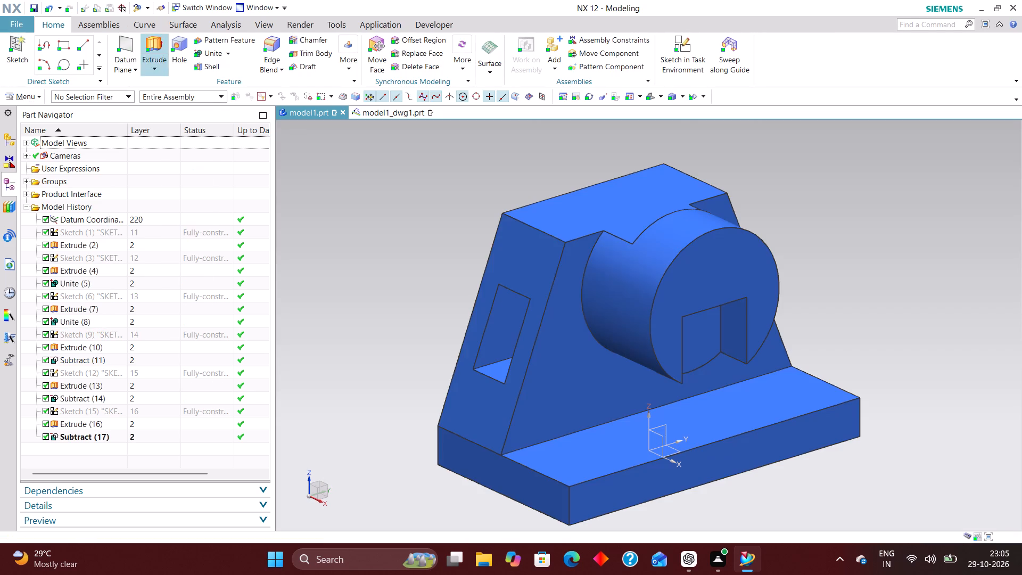
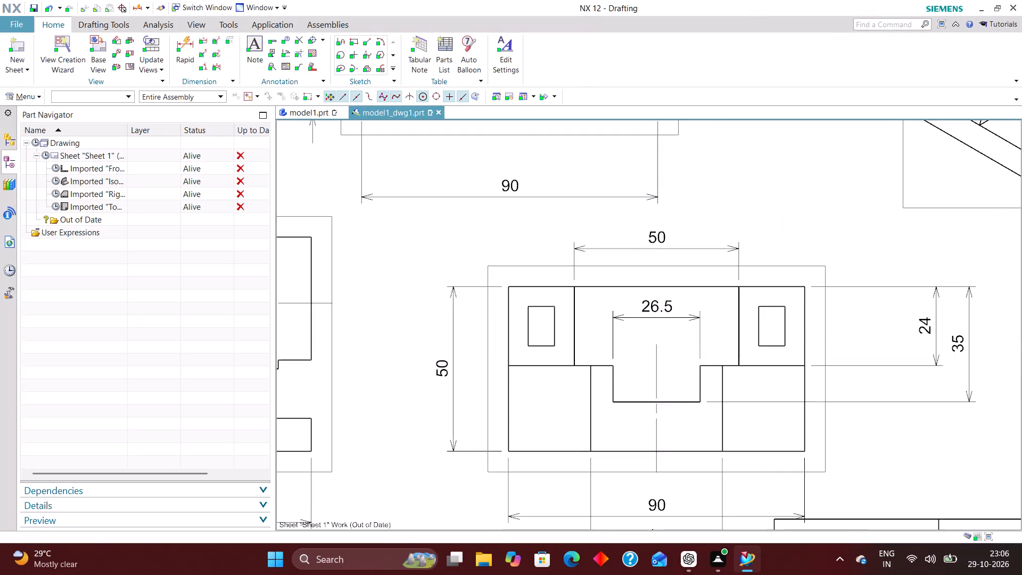
Set the central notch's width dimension in the top view to zero decimal places.
{"action": "scroll", "coordinate": [643, 266], "scroll_direction": "down", "scroll_amount": 2}
{"action": "scroll", "coordinate": [682, 227], "scroll_direction": "up", "scroll_amount": 2}
{"action": "right_click_drag", "start_coordinate": [720, 204], "coordinate": [660, 286]}
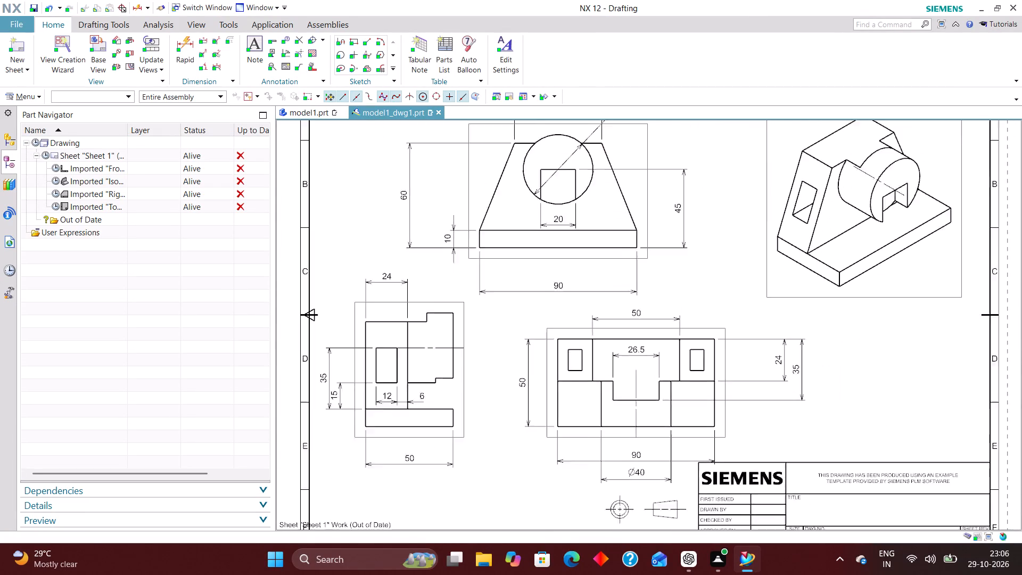
{"action": "scroll", "coordinate": [706, 436], "scroll_direction": "up", "scroll_amount": 2}
{"action": "scroll", "coordinate": [704, 431], "scroll_direction": "down", "scroll_amount": 3}
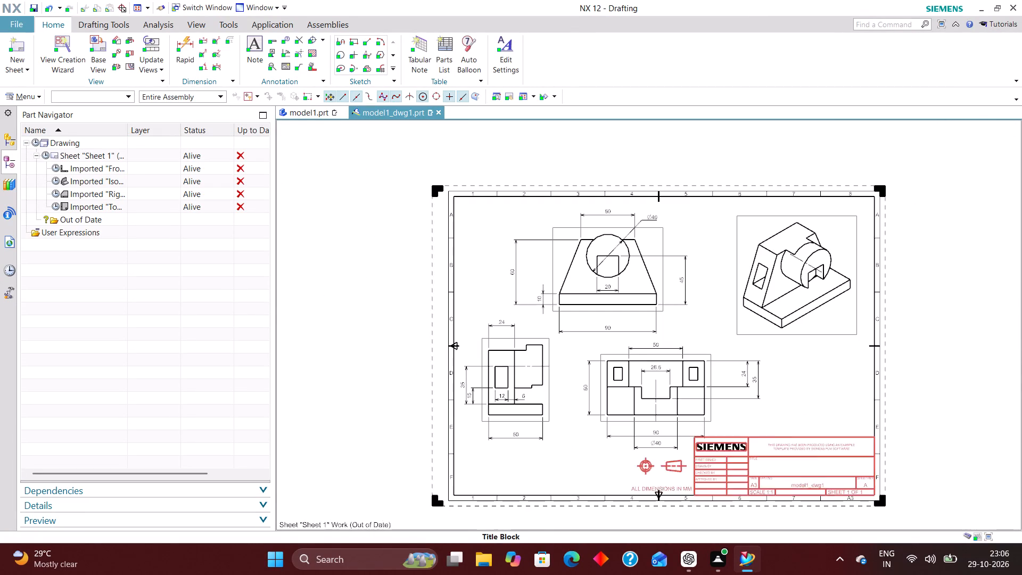
{"action": "scroll", "coordinate": [673, 498], "scroll_direction": "up", "scroll_amount": 3}
{"action": "scroll", "coordinate": [711, 487], "scroll_direction": "down", "scroll_amount": 3}
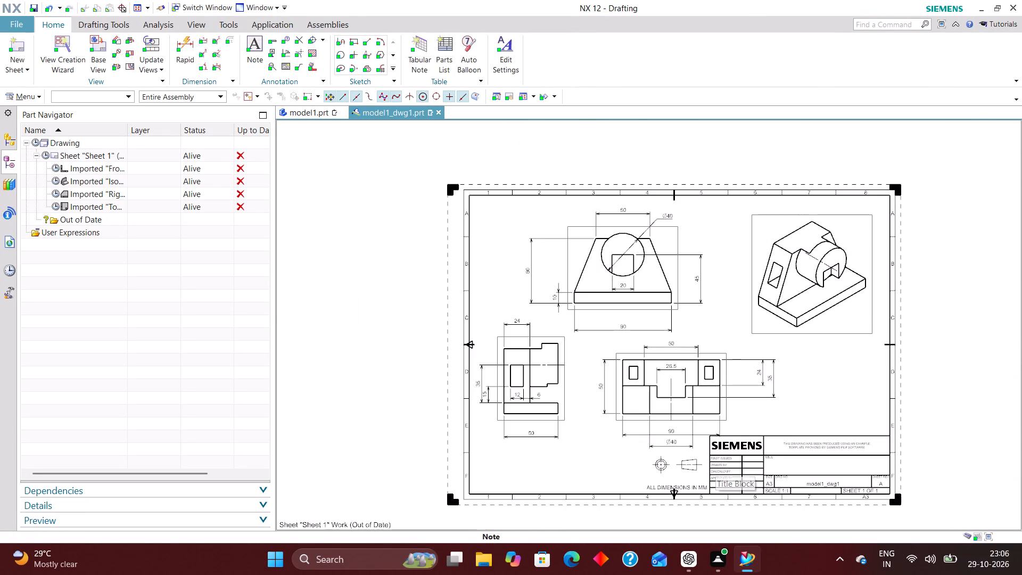
{"action": "scroll", "coordinate": [687, 352], "scroll_direction": "up", "scroll_amount": 4}
{"action": "double_click", "coordinate": [655, 371]}
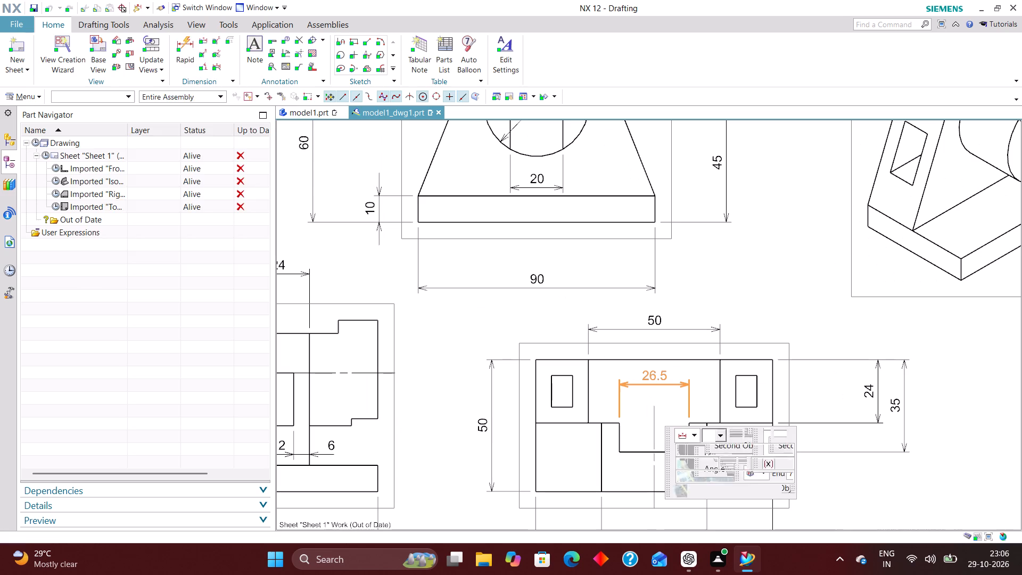
{"action": "left_click", "coordinate": [742, 464]}
{"action": "left_click", "coordinate": [757, 372]}
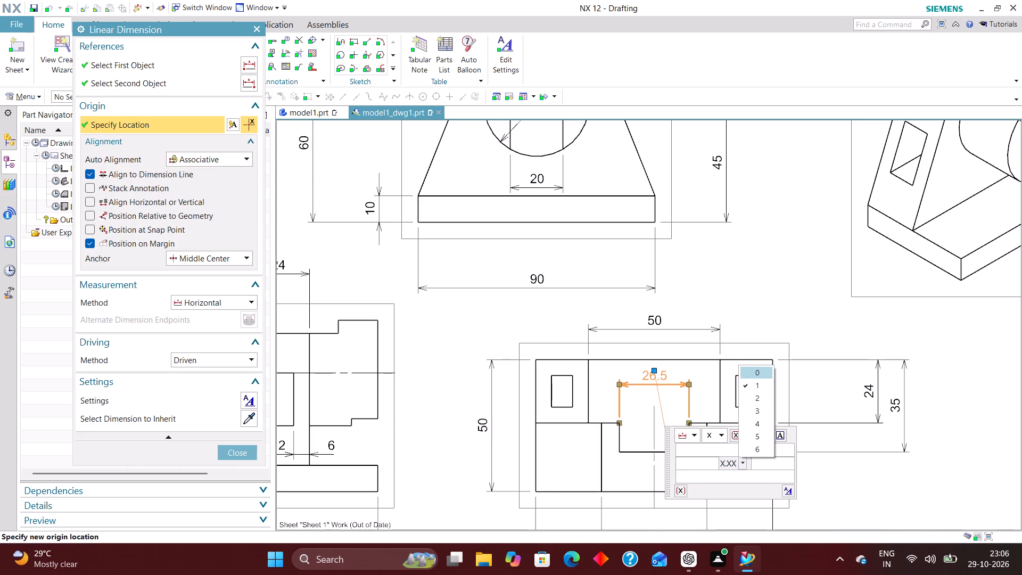
{"action": "left_click", "coordinate": [239, 449]}
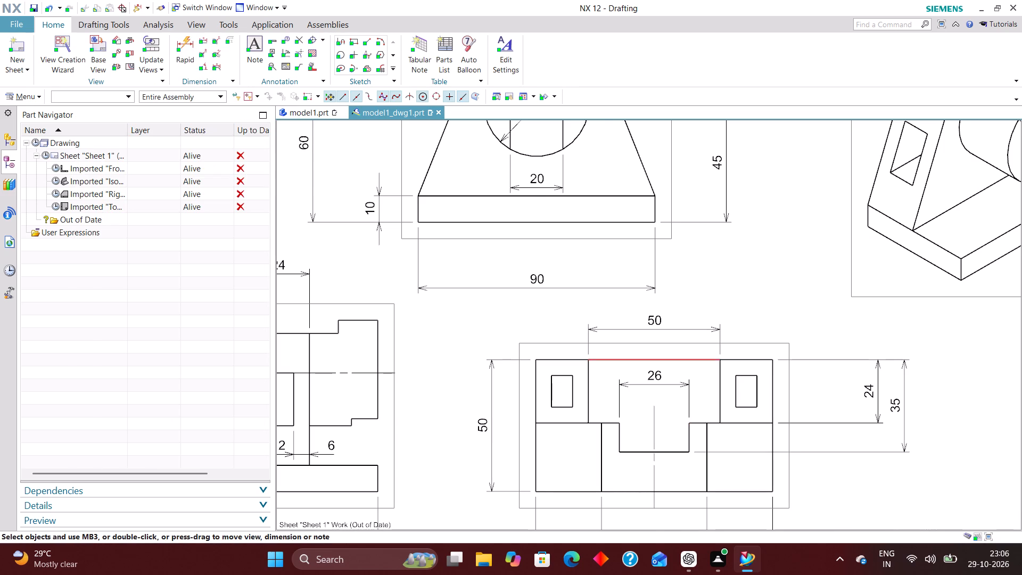
Set the arrowheads of the 12 mm slot-width dimension in the side view to point from outside the extension lines.
{"action": "scroll", "coordinate": [611, 367], "scroll_direction": "down", "scroll_amount": 2}
{"action": "scroll", "coordinate": [611, 417], "scroll_direction": "up", "scroll_amount": 1}
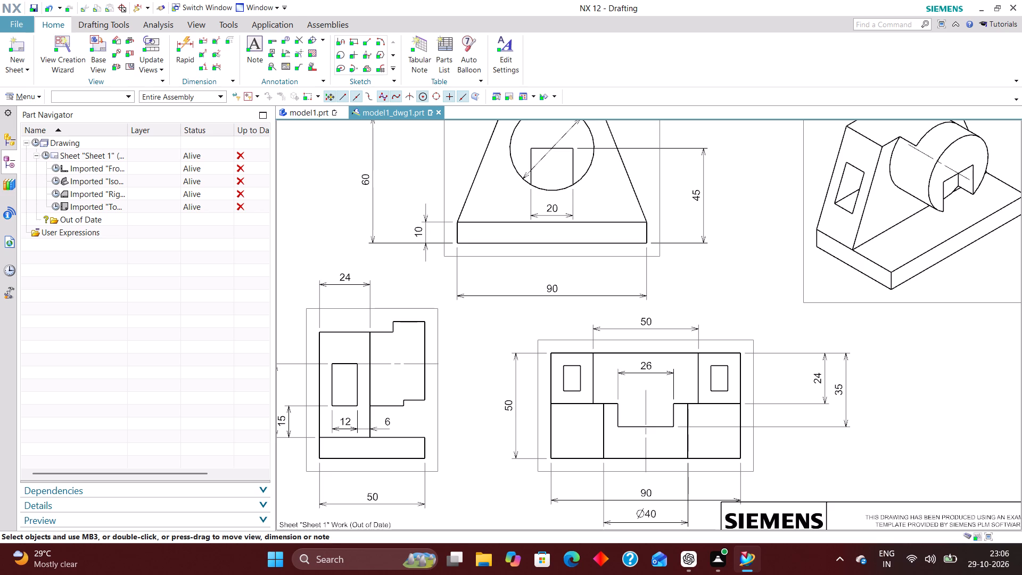
{"action": "scroll", "coordinate": [510, 312], "scroll_direction": "down", "scroll_amount": 2}
{"action": "scroll", "coordinate": [377, 380], "scroll_direction": "up", "scroll_amount": 3}
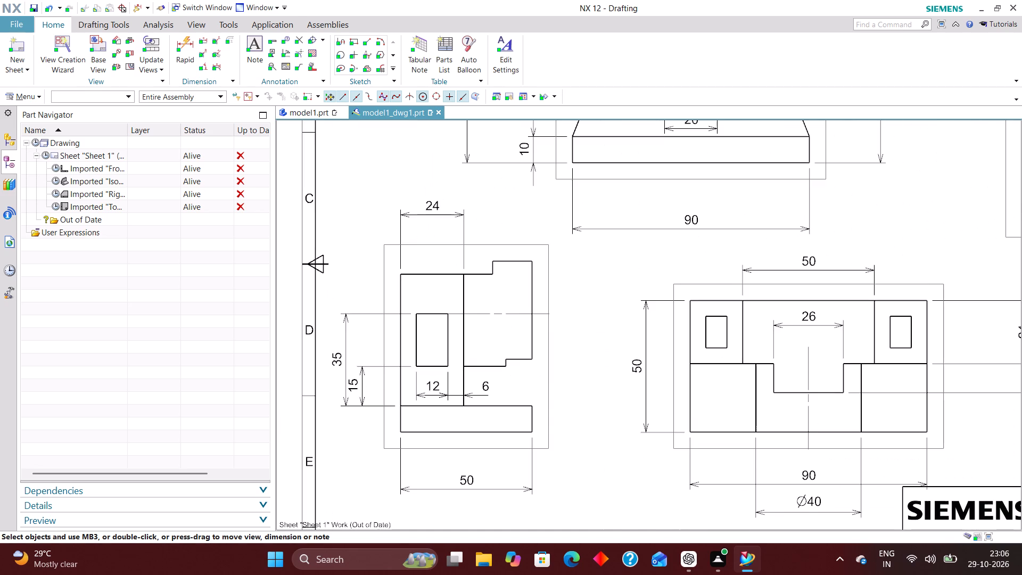
{"action": "scroll", "coordinate": [430, 335], "scroll_direction": "down", "scroll_amount": 2}
{"action": "scroll", "coordinate": [454, 378], "scroll_direction": "up", "scroll_amount": 2}
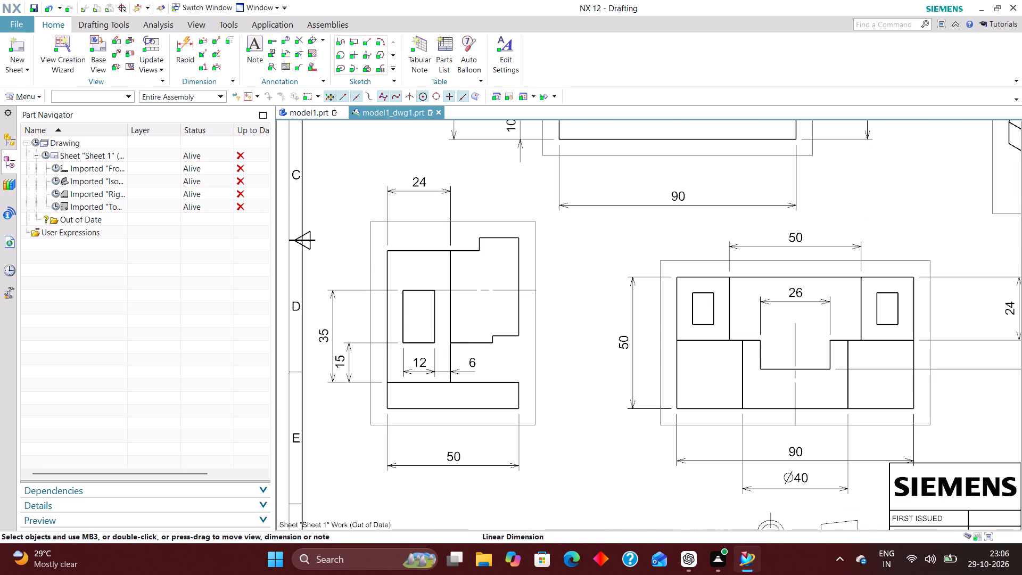
{"action": "scroll", "coordinate": [490, 320], "scroll_direction": "down", "scroll_amount": 1}
{"action": "scroll", "coordinate": [409, 384], "scroll_direction": "up", "scroll_amount": 2}
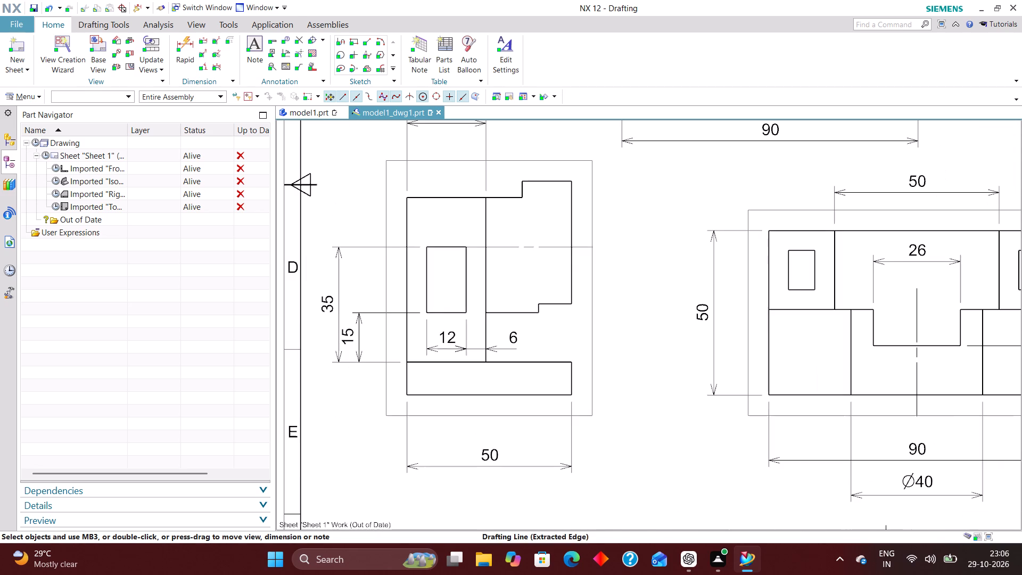
{"action": "double_click", "coordinate": [451, 346]}
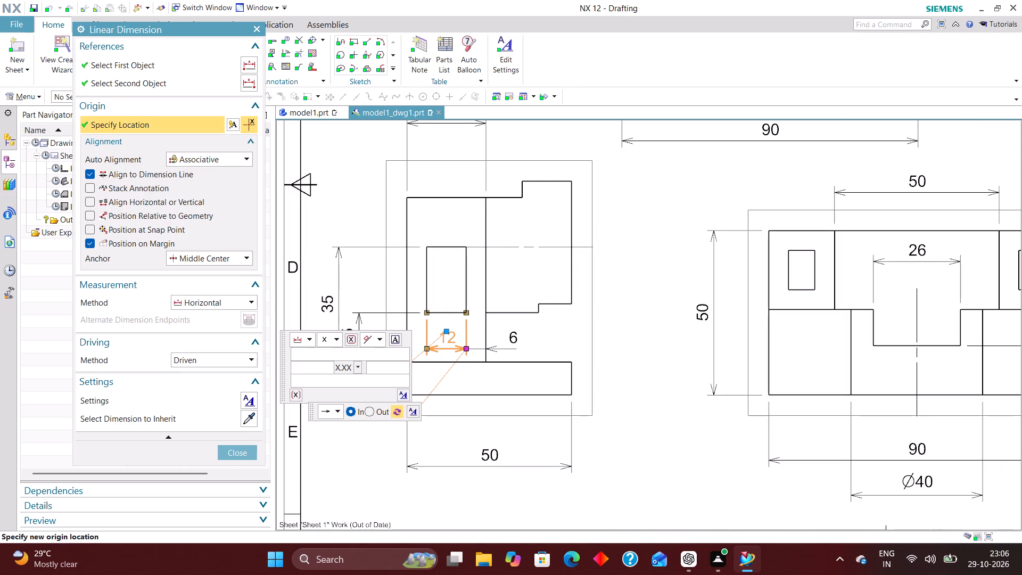
{"action": "left_click", "coordinate": [465, 350]}
{"action": "left_click", "coordinate": [370, 412]}
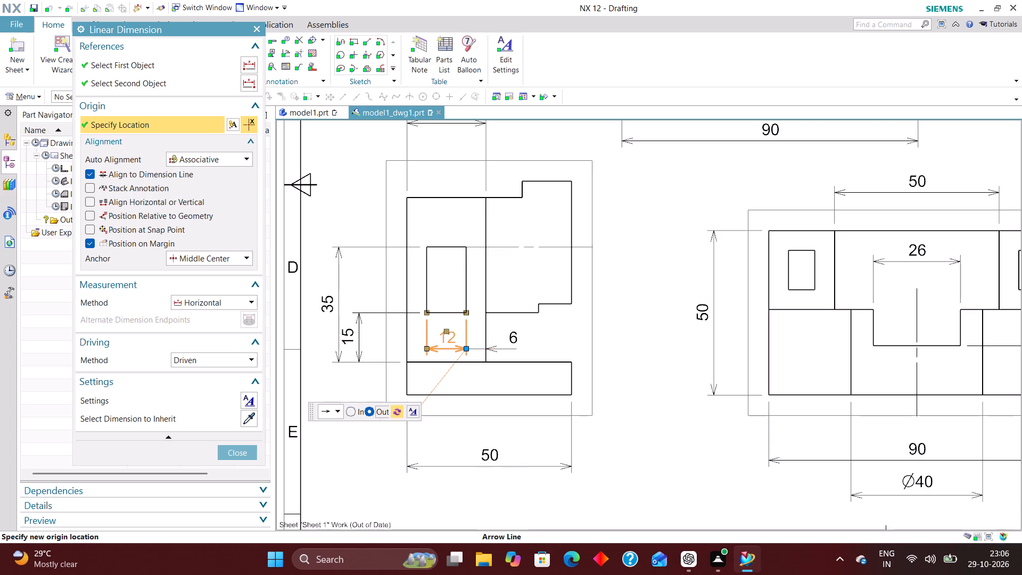
{"action": "left_click", "coordinate": [236, 453]}
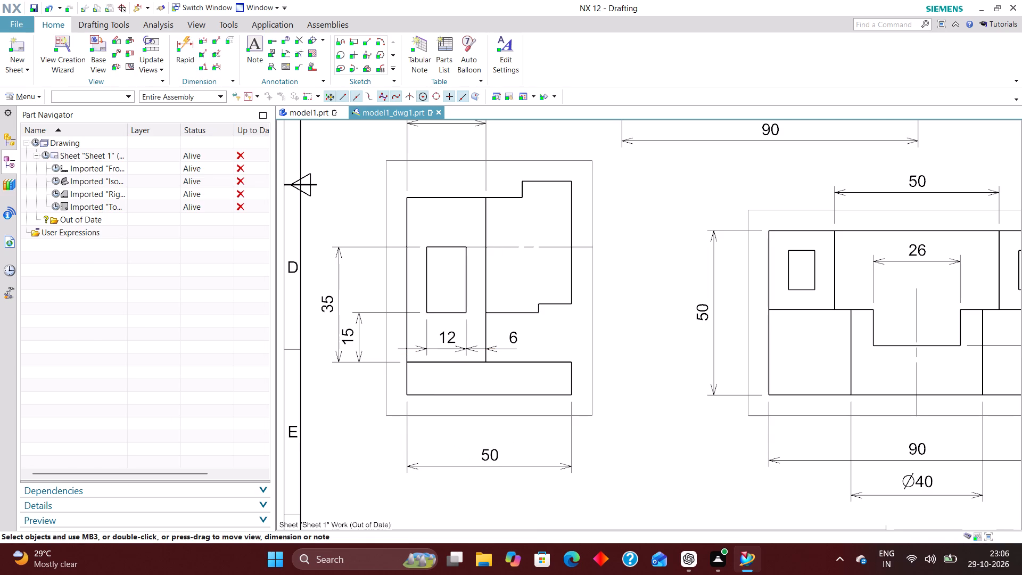
Move the 6 mm dimension in the side view down into the base outline, below the 12 mm dimension.
{"action": "left_click_drag", "start_coordinate": [496, 350], "coordinate": [501, 376]}
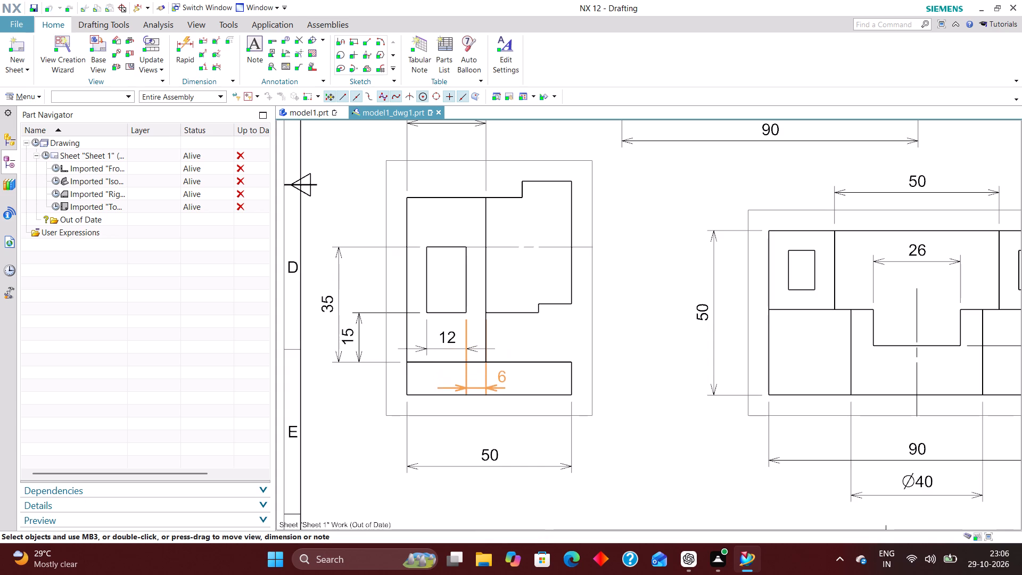
{"action": "left_click_drag", "start_coordinate": [501, 376], "coordinate": [499, 343]}
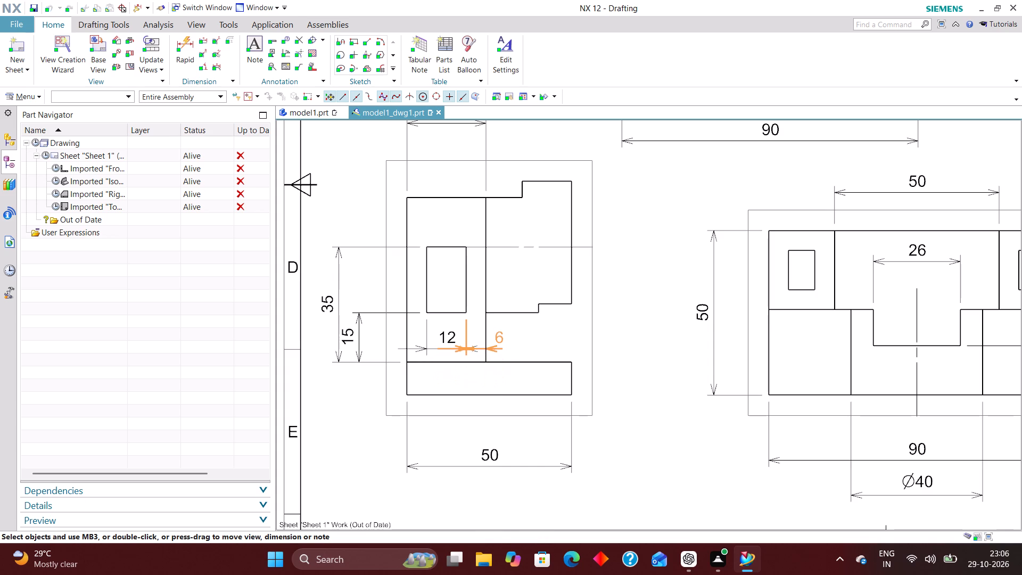
{"action": "left_click_drag", "start_coordinate": [499, 343], "coordinate": [500, 341]}
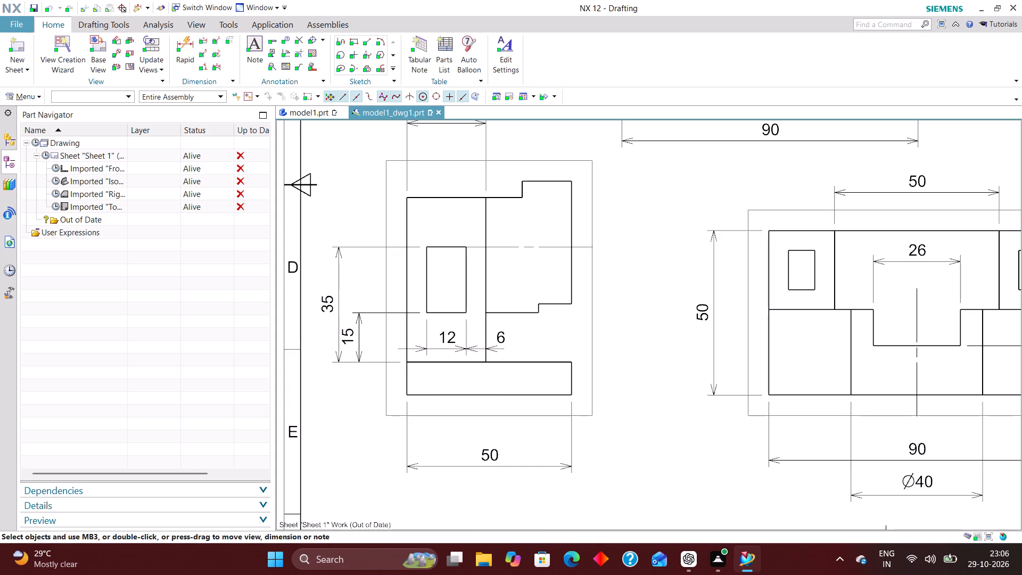
{"action": "left_click_drag", "start_coordinate": [502, 347], "coordinate": [500, 372]}
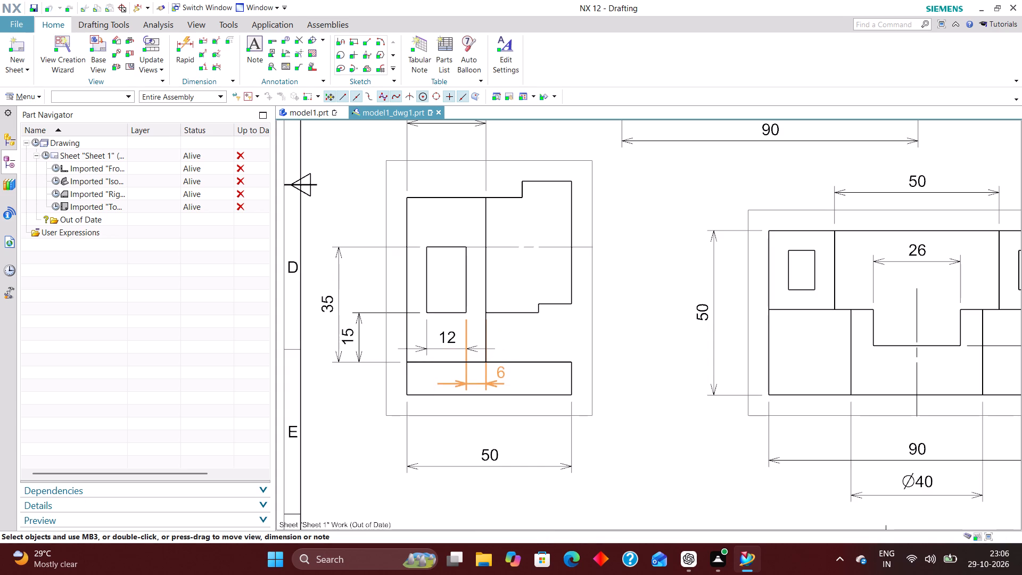
{"action": "left_click_drag", "start_coordinate": [500, 372], "coordinate": [501, 372]}
{"action": "left_click_drag", "start_coordinate": [501, 372], "coordinate": [501, 373]}
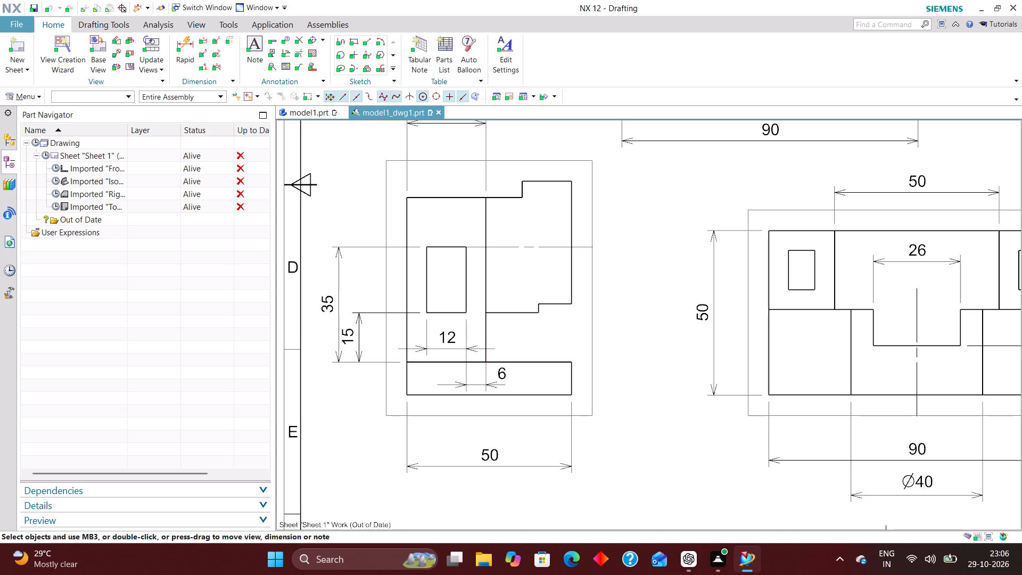
Move the 35 mm vertical dimension of the side view slightly farther out from the view.
{"action": "left_click_drag", "start_coordinate": [332, 303], "coordinate": [321, 307]}
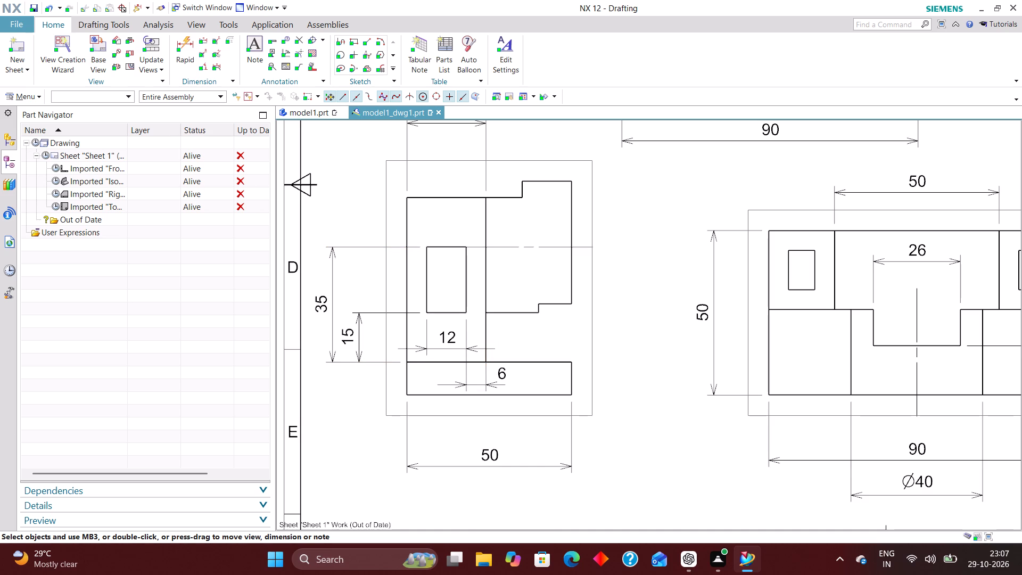
Update the out-of-date drawing sheet and its four imported views.
{"action": "left_click", "coordinate": [34, 144]}
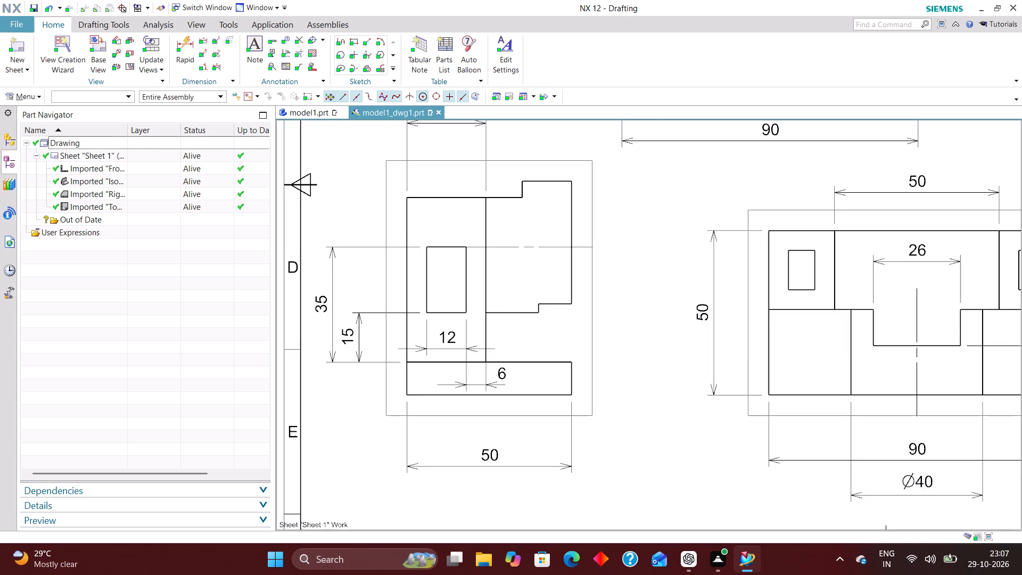
Add a rapid dimension for the base thickness in the side view, placed outside the view to the right of the base.
{"action": "scroll", "coordinate": [446, 356], "scroll_direction": "down", "scroll_amount": 4}
{"action": "scroll", "coordinate": [456, 373], "scroll_direction": "up", "scroll_amount": 3}
{"action": "scroll", "coordinate": [500, 409], "scroll_direction": "down", "scroll_amount": 2}
{"action": "scroll", "coordinate": [553, 418], "scroll_direction": "up", "scroll_amount": 2}
{"action": "scroll", "coordinate": [632, 420], "scroll_direction": "down", "scroll_amount": 1}
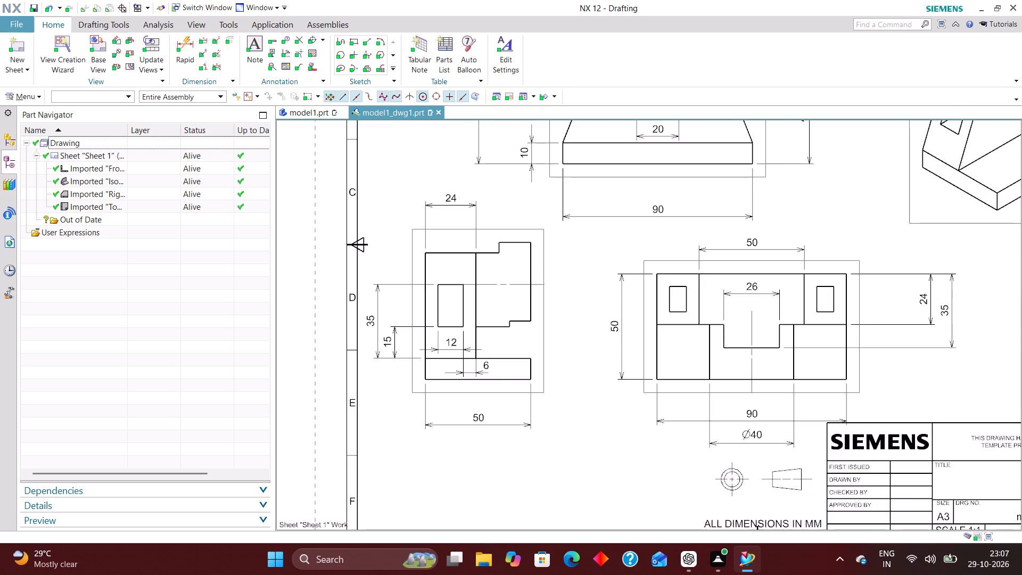
{"action": "scroll", "coordinate": [580, 369], "scroll_direction": "up", "scroll_amount": 2}
{"action": "scroll", "coordinate": [663, 429], "scroll_direction": "down", "scroll_amount": 2}
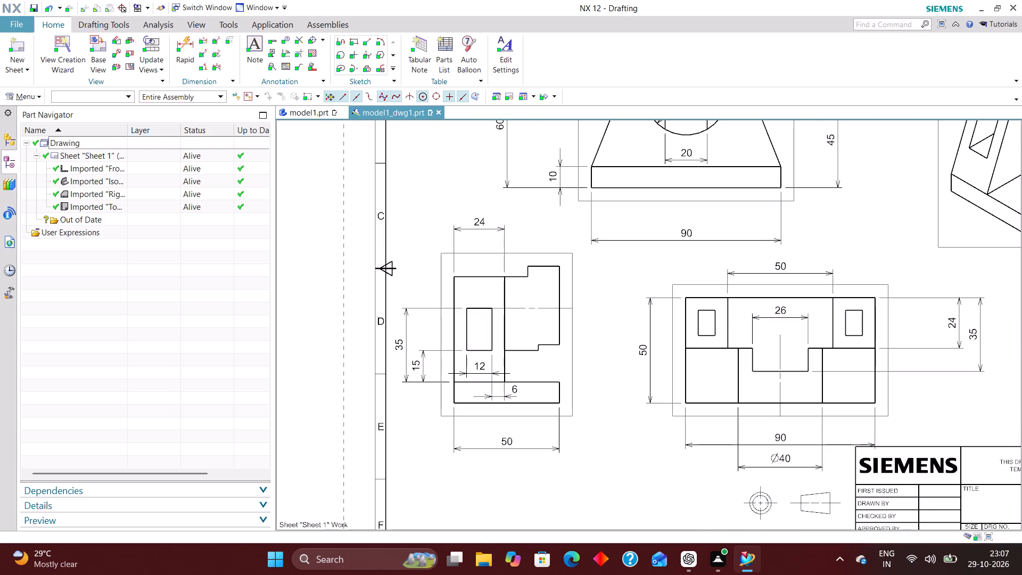
{"action": "left_click", "coordinate": [182, 39]}
{"action": "scroll", "coordinate": [570, 393], "scroll_direction": "up", "scroll_amount": 4}
{"action": "left_click", "coordinate": [541, 416]}
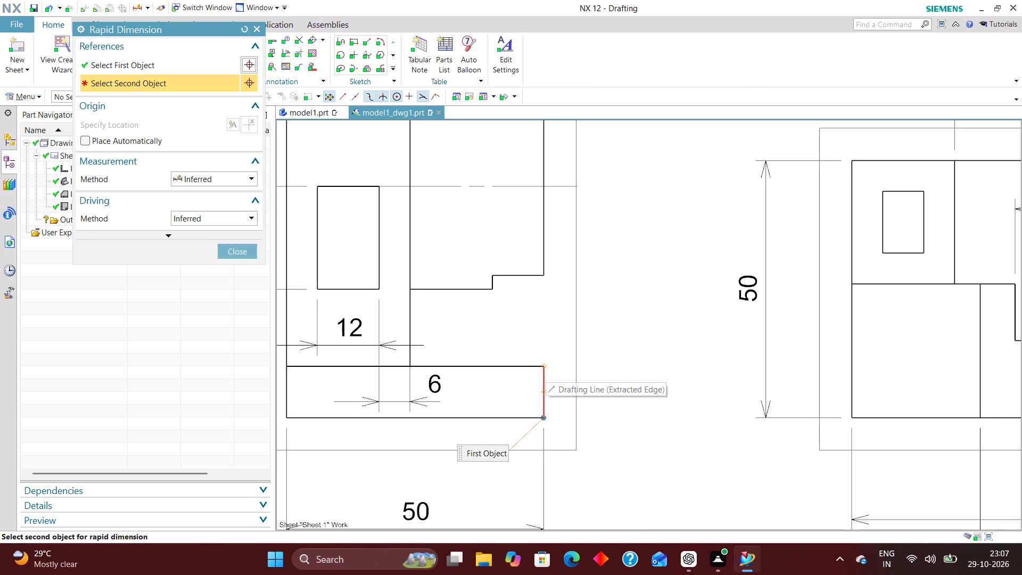
{"action": "left_click", "coordinate": [544, 365]}
{"action": "left_click", "coordinate": [620, 398]}
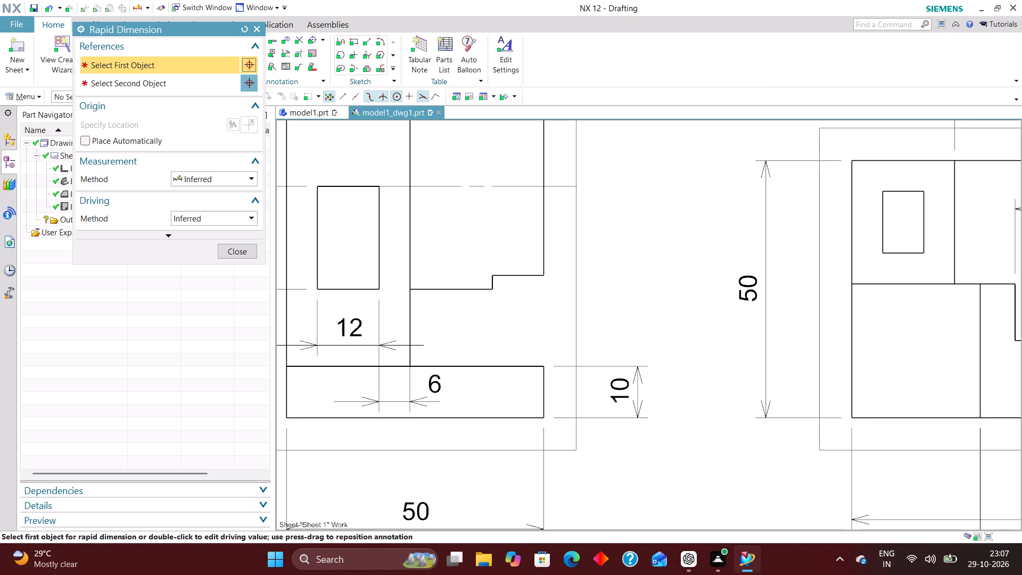
{"action": "left_click", "coordinate": [236, 249]}
Set the arrowheads of the side view's base-thickness dimension to point from outside the extension lines.
{"action": "double_click", "coordinate": [629, 393]}
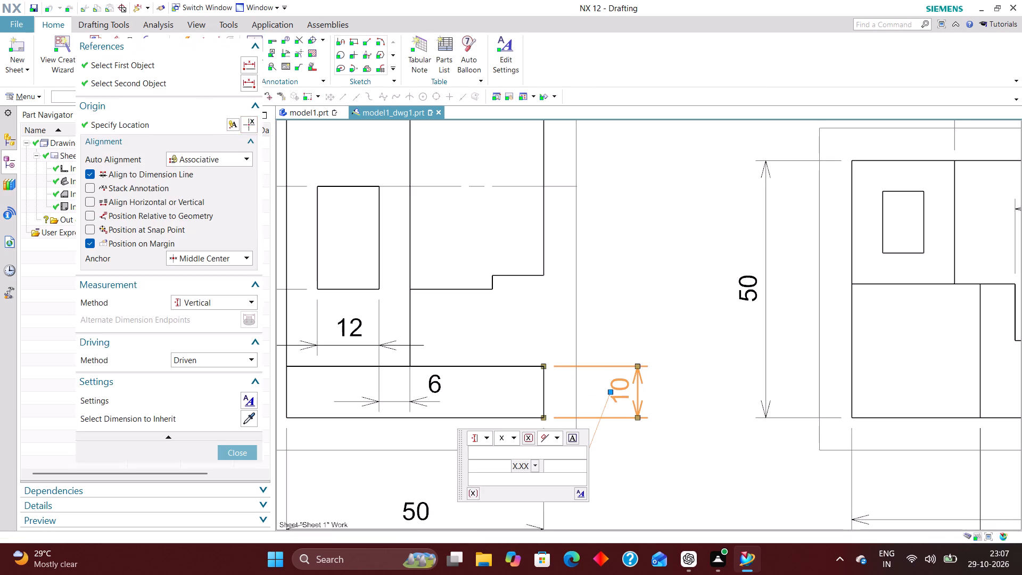
{"action": "left_click", "coordinate": [640, 367]}
{"action": "left_click", "coordinate": [574, 506]}
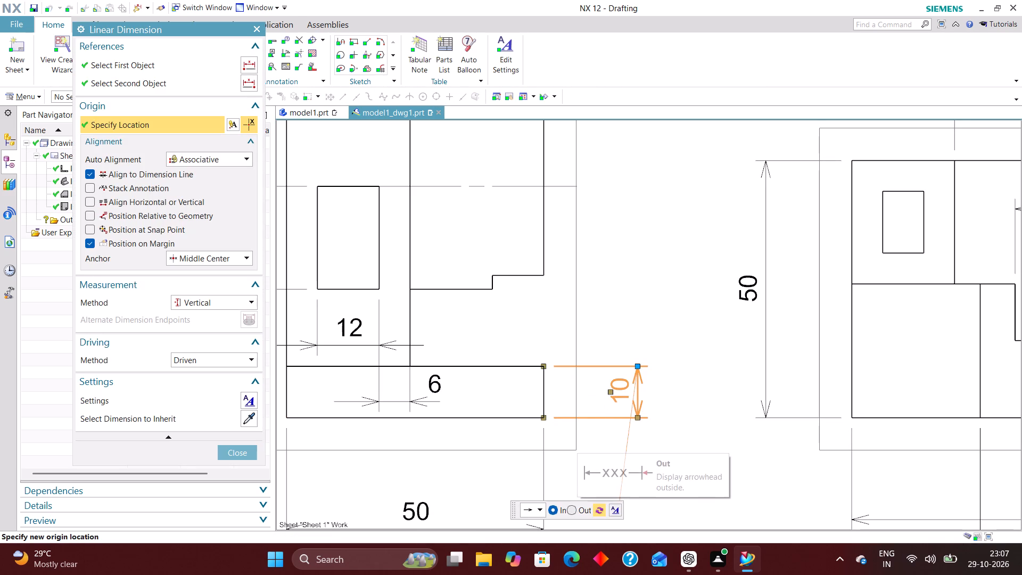
{"action": "left_click", "coordinate": [246, 451]}
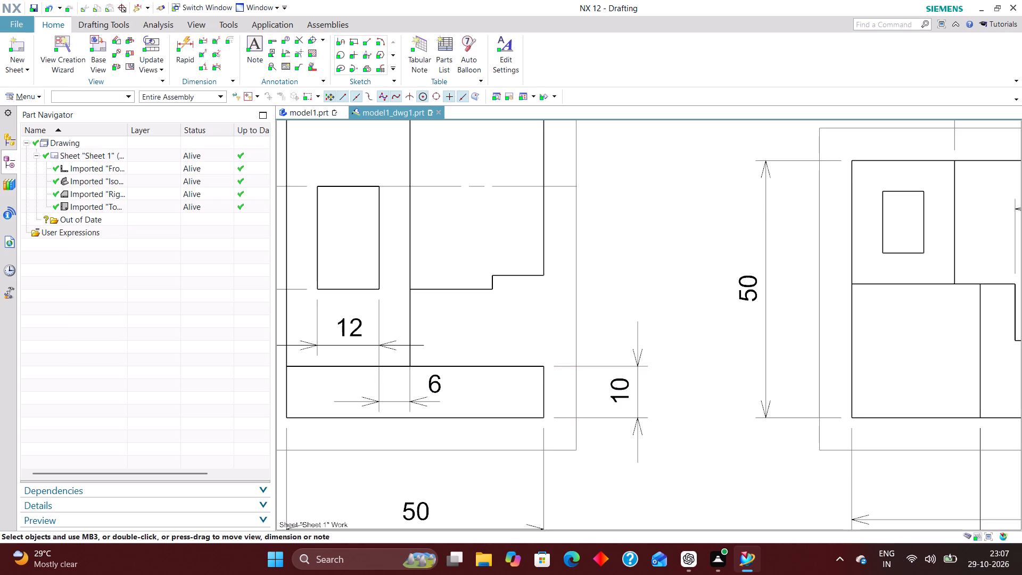
Examine the whole sheet, checking the dimensions and their placement in all the views.
{"action": "scroll", "coordinate": [470, 418], "scroll_direction": "down", "scroll_amount": 4}
{"action": "scroll", "coordinate": [525, 425], "scroll_direction": "down", "scroll_amount": 2}
{"action": "scroll", "coordinate": [537, 380], "scroll_direction": "up", "scroll_amount": 2}
{"action": "right_click_drag", "start_coordinate": [558, 313], "coordinate": [498, 411]}
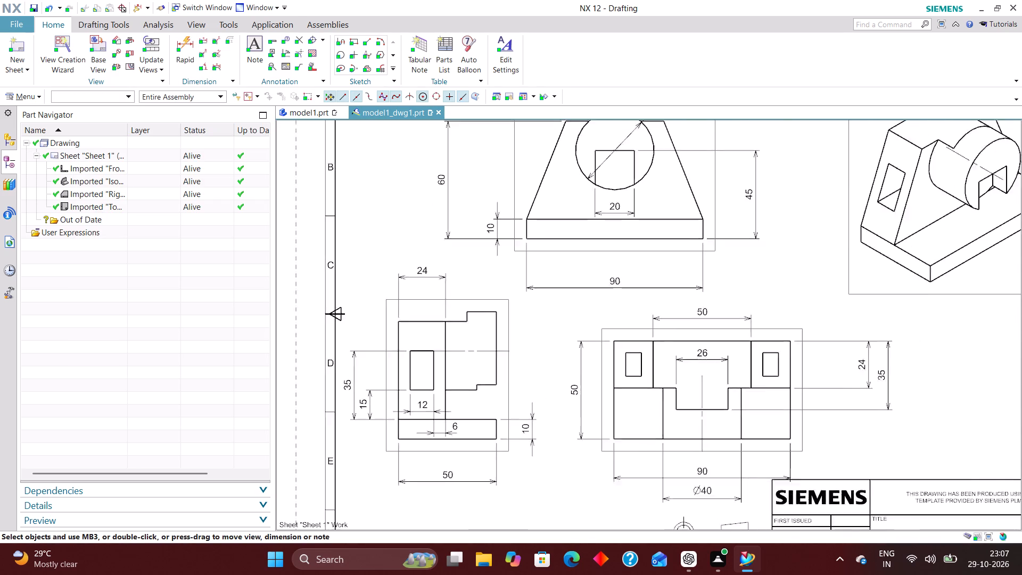
{"action": "scroll", "coordinate": [788, 323], "scroll_direction": "up", "scroll_amount": 2}
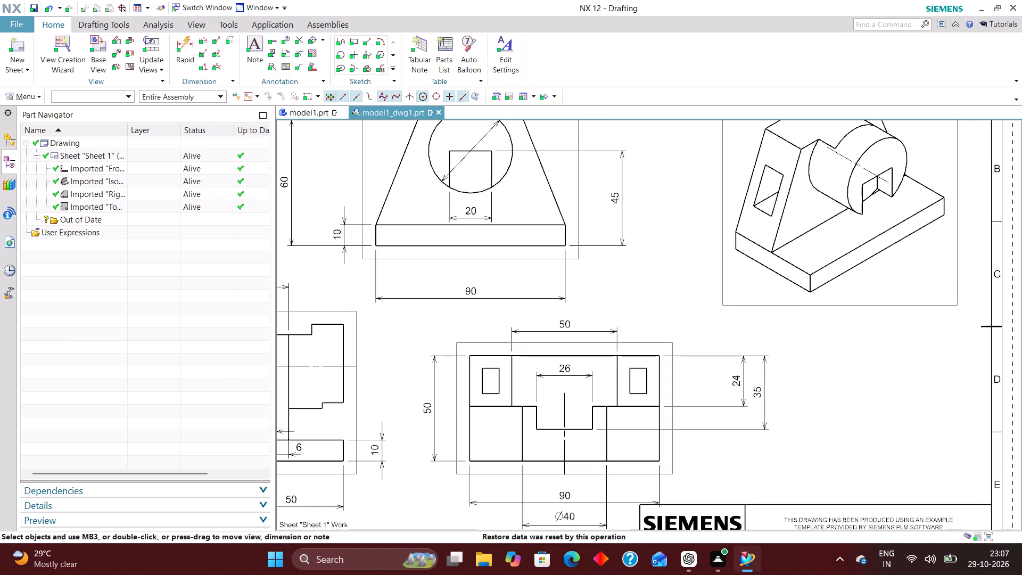
{"action": "scroll", "coordinate": [440, 364], "scroll_direction": "down", "scroll_amount": 2}
{"action": "scroll", "coordinate": [657, 347], "scroll_direction": "down", "scroll_amount": 2}
{"action": "scroll", "coordinate": [635, 328], "scroll_direction": "up", "scroll_amount": 2}
{"action": "right_click_drag", "start_coordinate": [611, 273], "coordinate": [531, 348]}
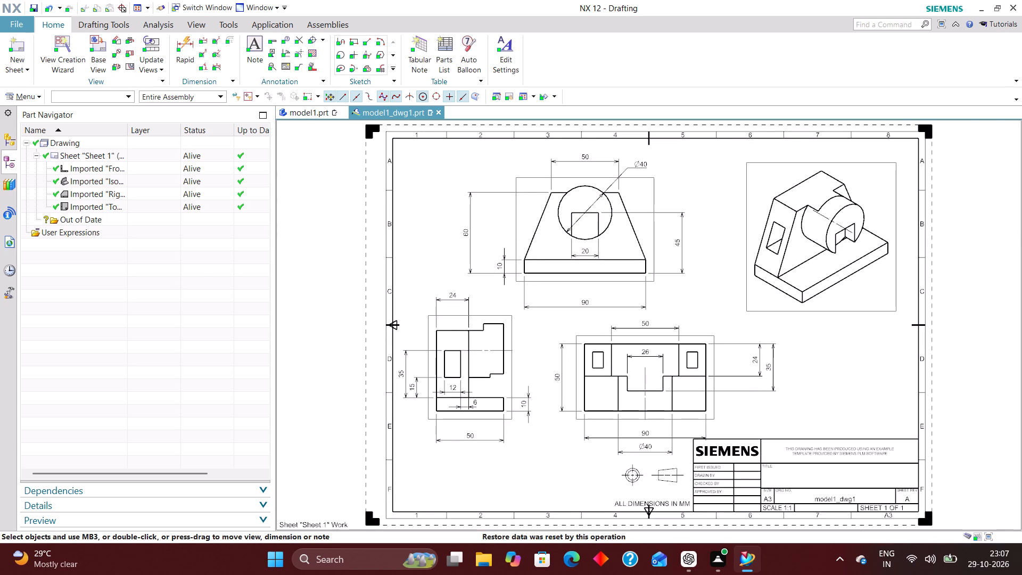
{"action": "scroll", "coordinate": [729, 293], "scroll_direction": "up", "scroll_amount": 3}
{"action": "scroll", "coordinate": [680, 306], "scroll_direction": "down", "scroll_amount": 2}
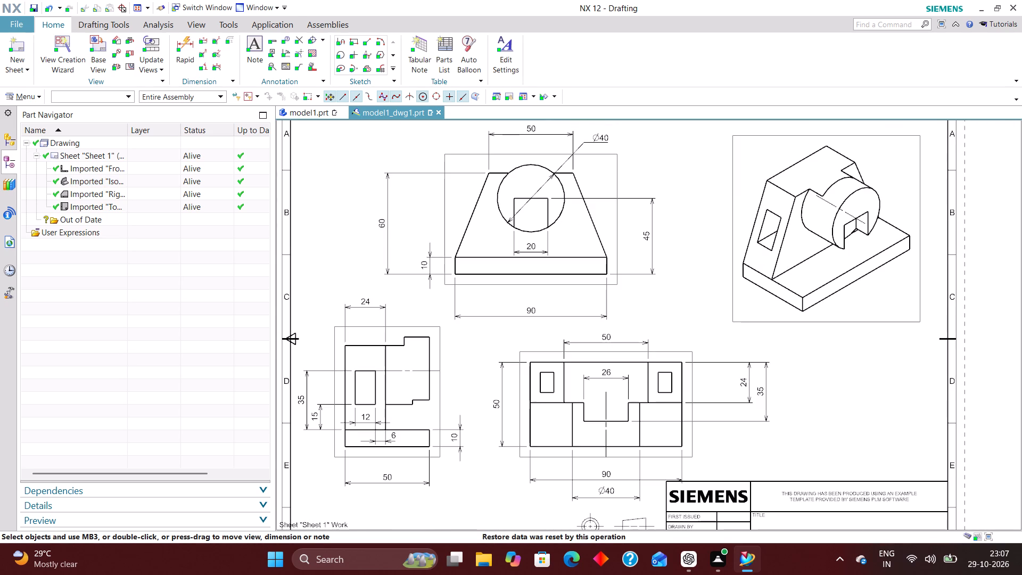
{"action": "scroll", "coordinate": [444, 298], "scroll_direction": "down", "scroll_amount": 1}
{"action": "scroll", "coordinate": [735, 383], "scroll_direction": "down", "scroll_amount": 1}
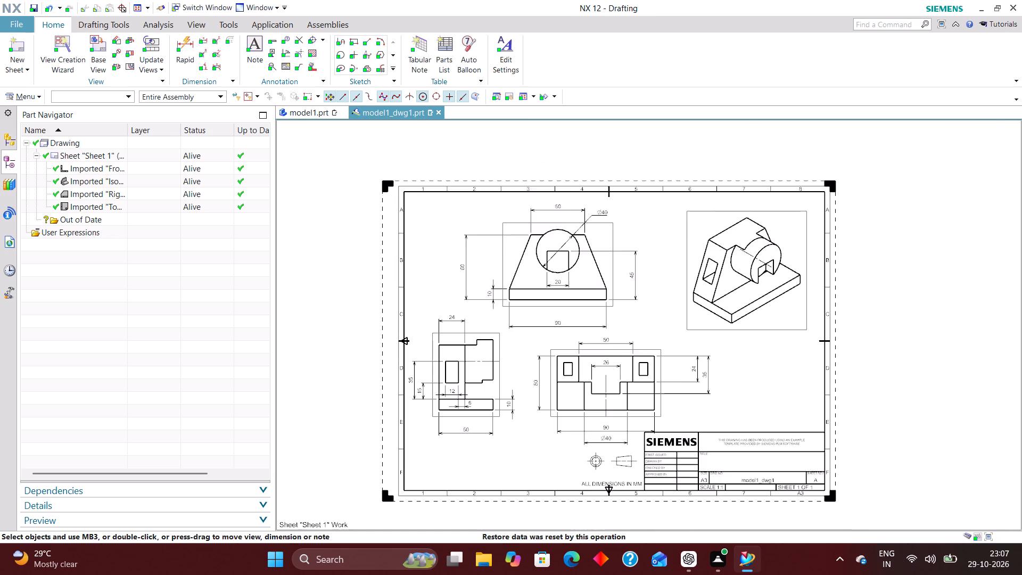
{"action": "scroll", "coordinate": [741, 387], "scroll_direction": "up", "scroll_amount": 5}
{"action": "right_click_drag", "start_coordinate": [748, 314], "coordinate": [585, 492]}
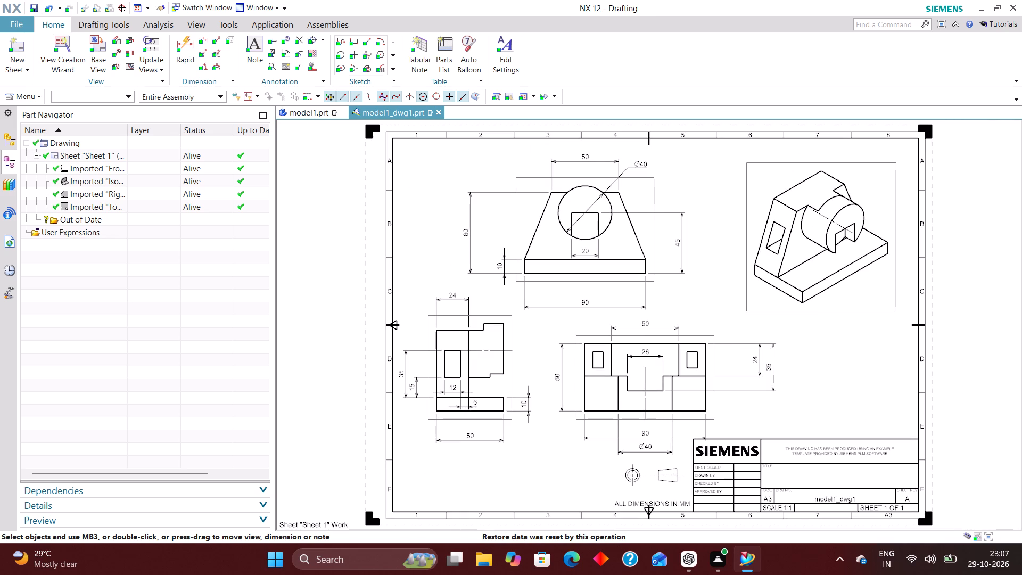
{"action": "scroll", "coordinate": [846, 362], "scroll_direction": "up", "scroll_amount": 2}
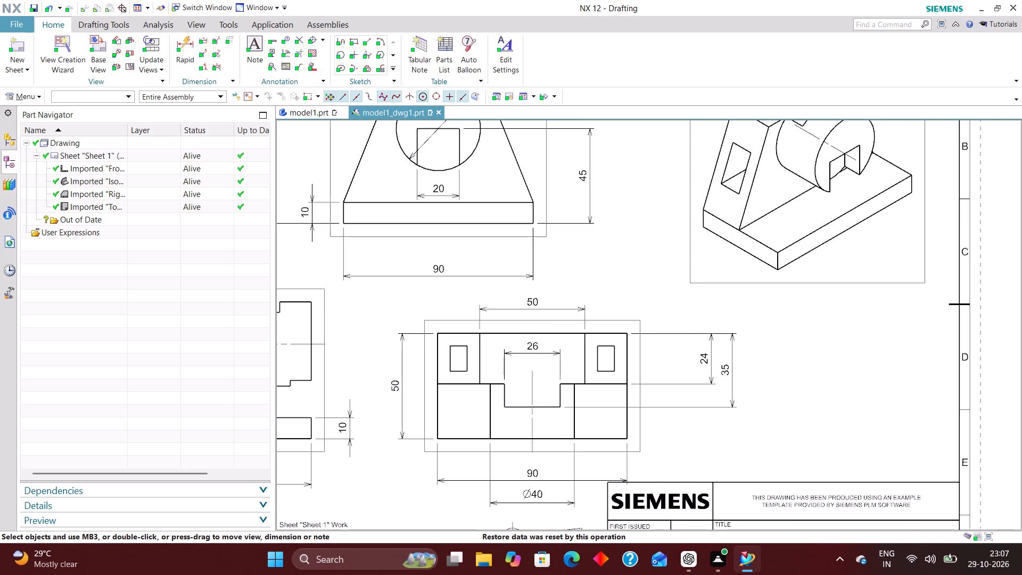
Show a view label on the isometric view with the label type set to Name.
{"action": "scroll", "coordinate": [843, 362], "scroll_direction": "down", "scroll_amount": 2}
{"action": "right_click_drag", "start_coordinate": [844, 342], "coordinate": [801, 402]}
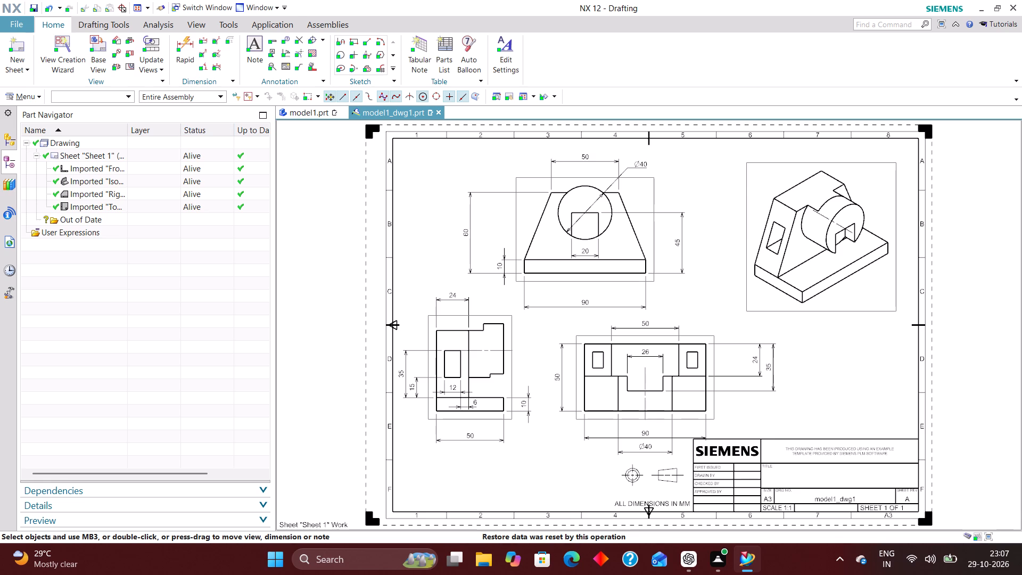
{"action": "right_click", "coordinate": [811, 305]}
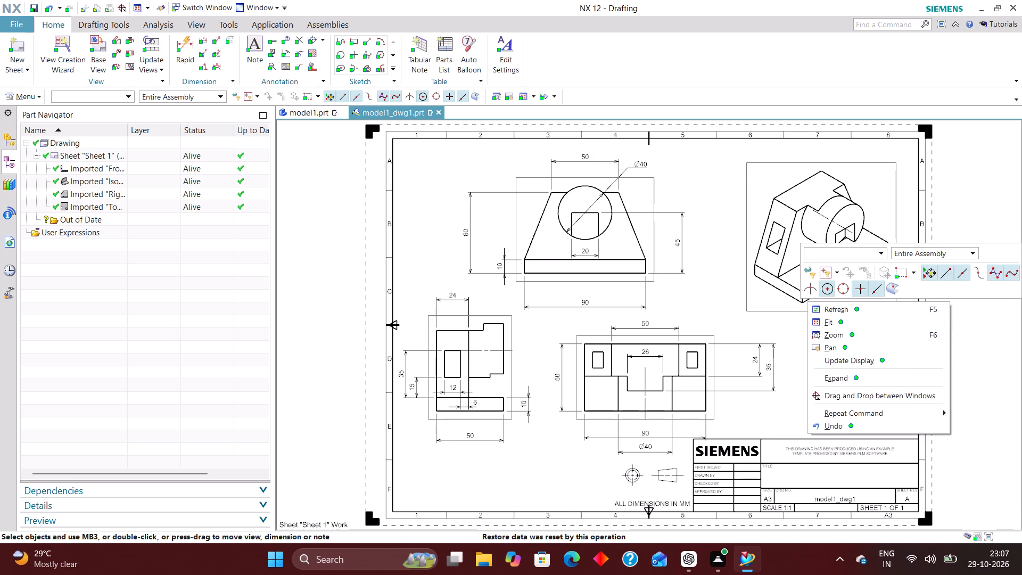
{"action": "left_click", "coordinate": [779, 419]}
{"action": "right_click", "coordinate": [829, 313]}
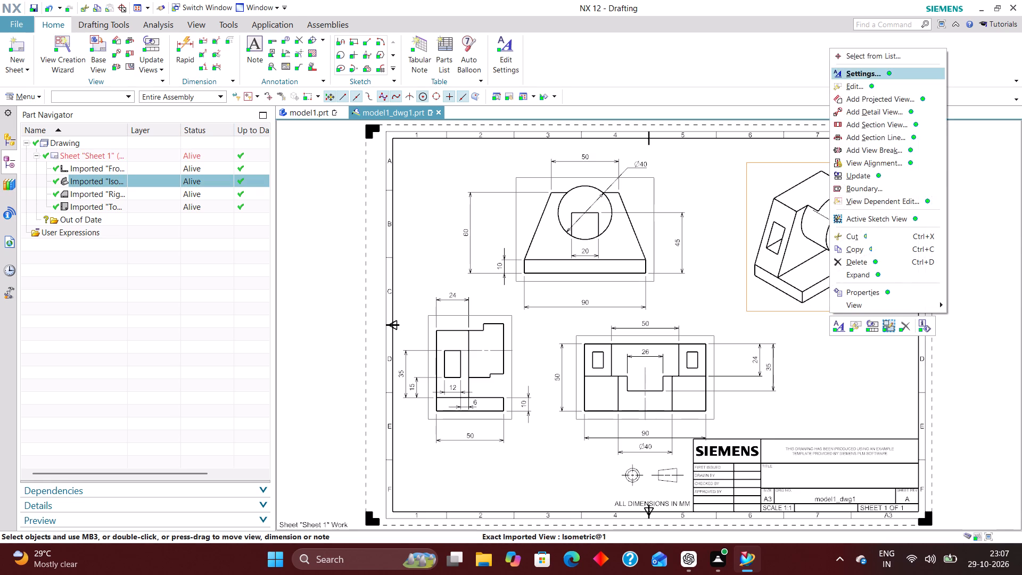
{"action": "left_click", "coordinate": [906, 74]}
{"action": "left_click", "coordinate": [185, 83]}
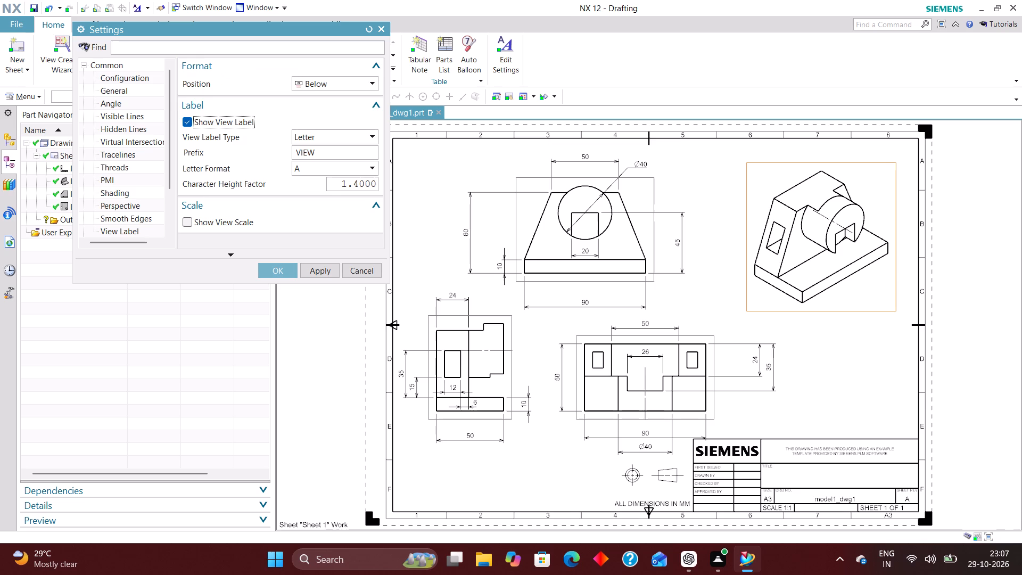
{"action": "left_click", "coordinate": [327, 139]}
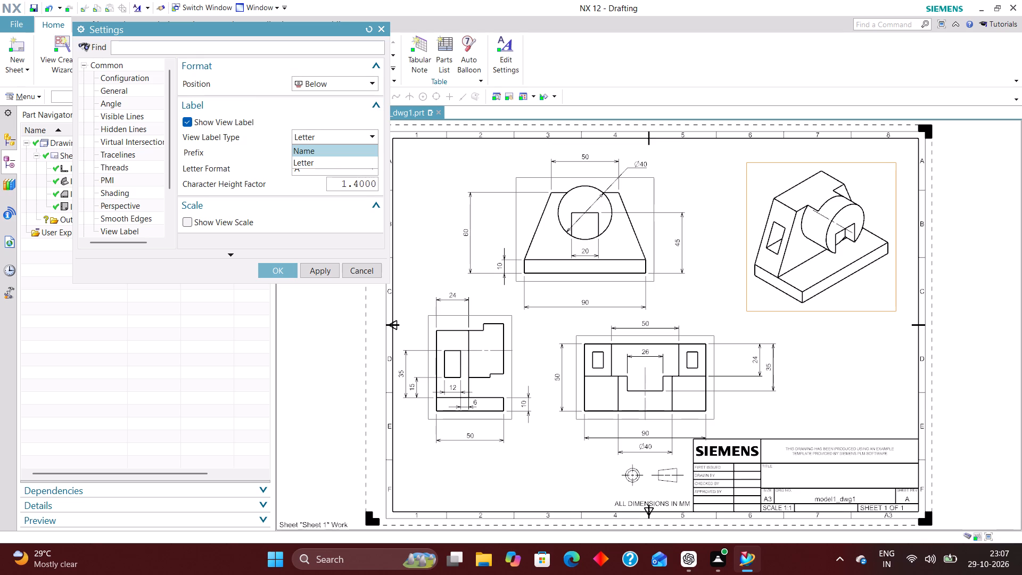
{"action": "left_click", "coordinate": [326, 151]}
{"action": "left_click", "coordinate": [280, 270]}
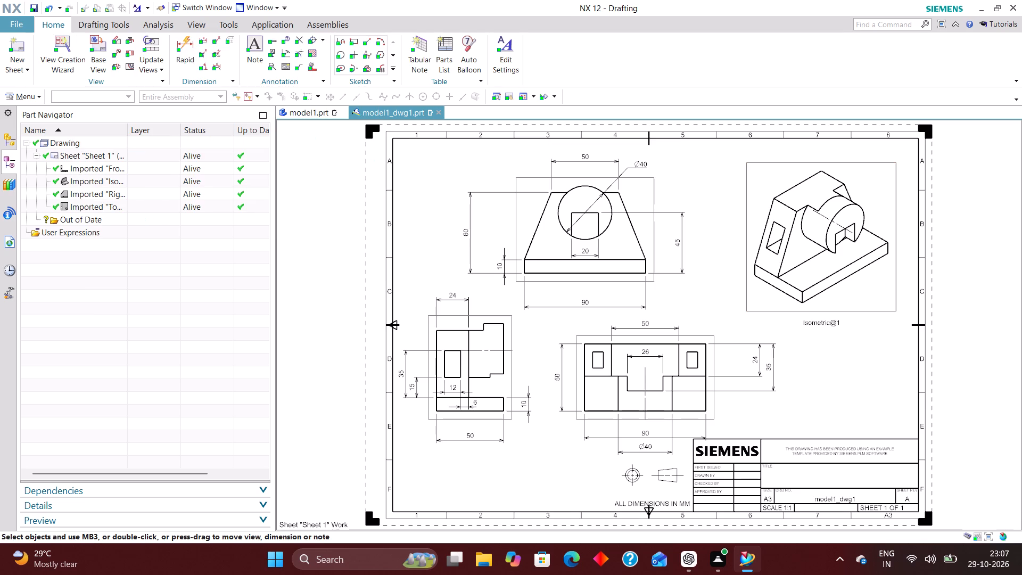
Show a view label on the front view with the label type set to Name.
{"action": "right_click", "coordinate": [607, 279]}
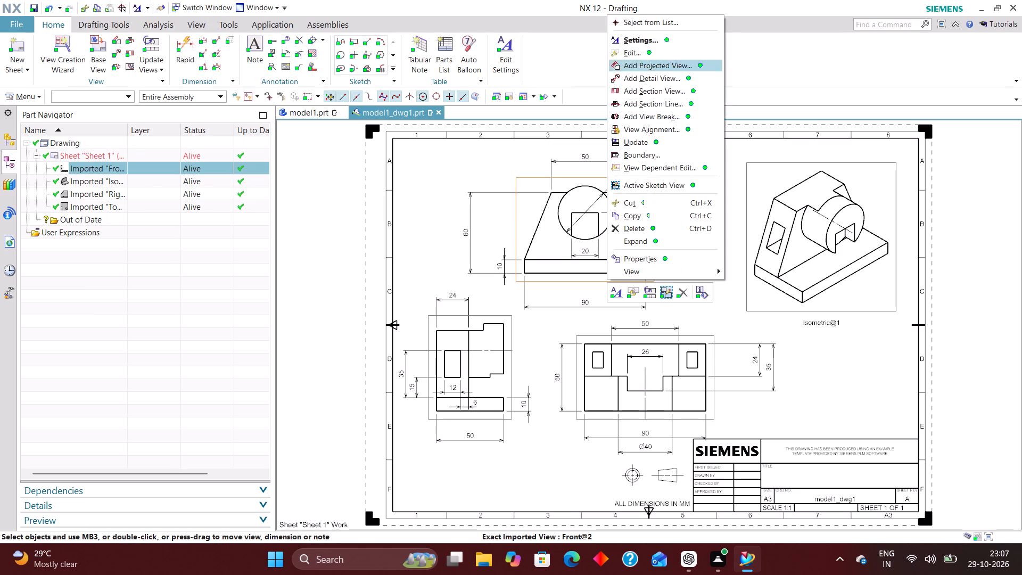
{"action": "left_click", "coordinate": [664, 41]}
{"action": "left_click", "coordinate": [189, 83]}
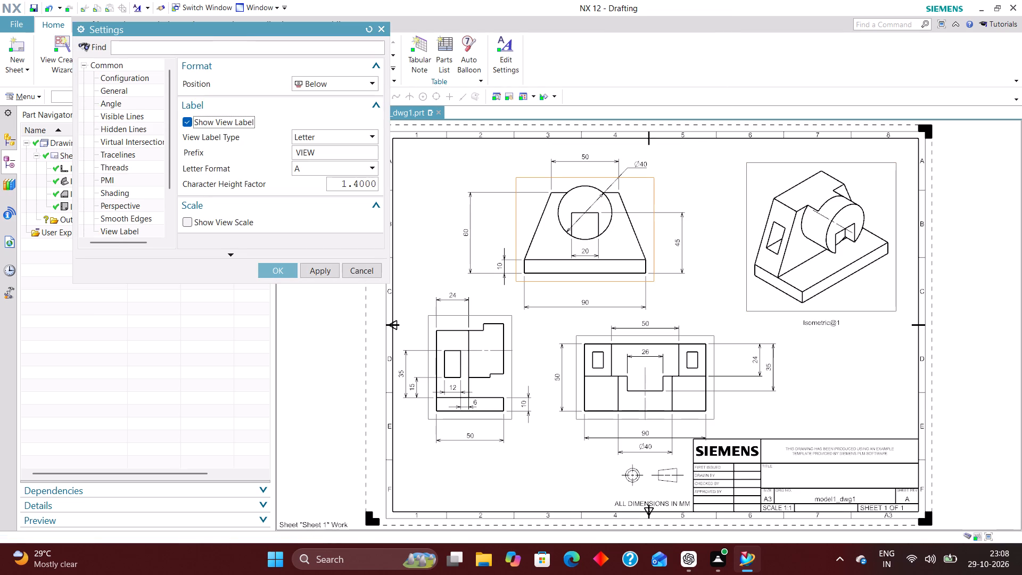
{"action": "left_click", "coordinate": [323, 137]}
{"action": "left_click", "coordinate": [324, 152]}
{"action": "left_click", "coordinate": [285, 275]}
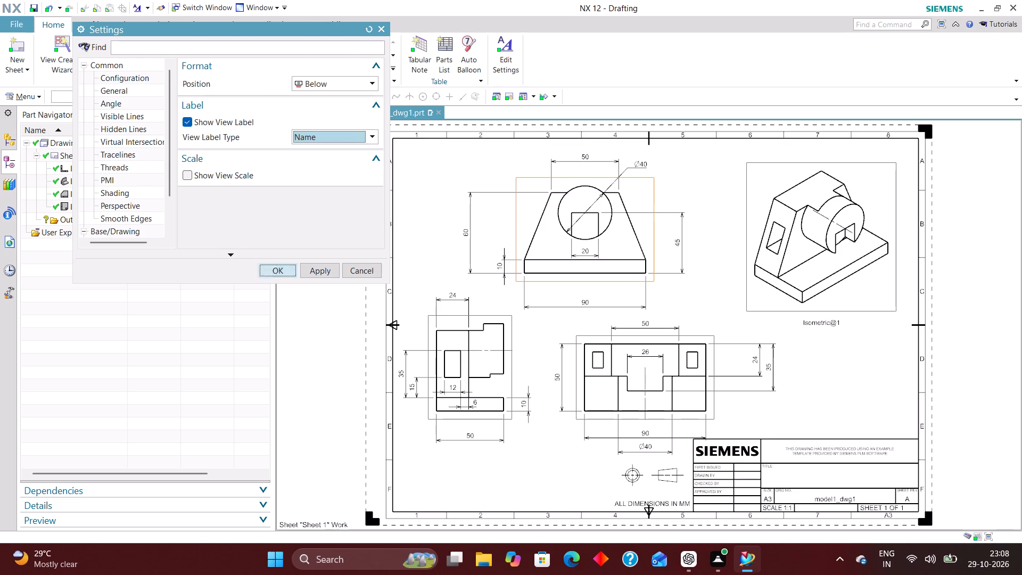
Show a view label on the right view with the label type set to Name.
{"action": "right_click", "coordinate": [489, 421]}
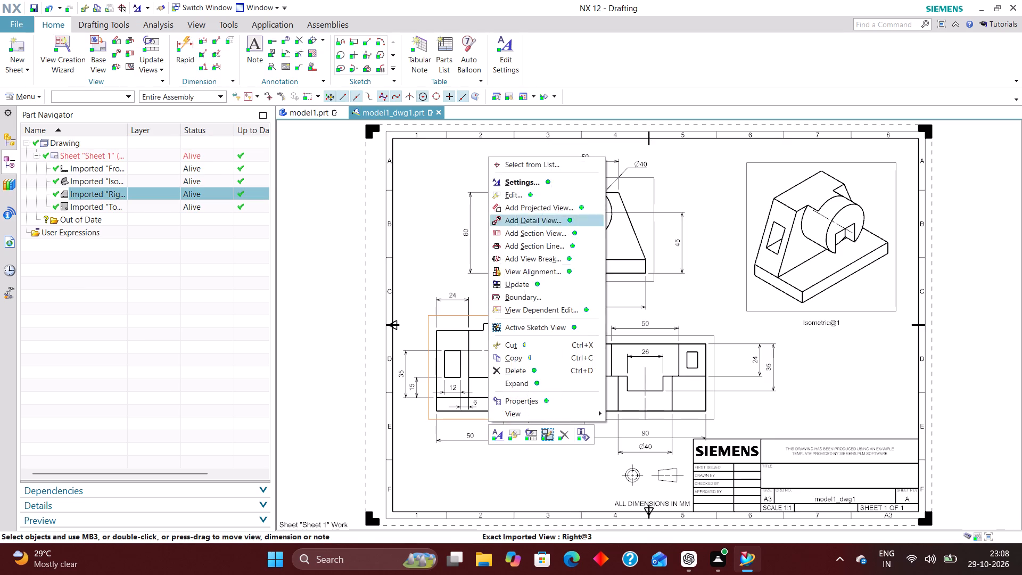
{"action": "left_click", "coordinate": [516, 184]}
{"action": "left_click", "coordinate": [188, 80]}
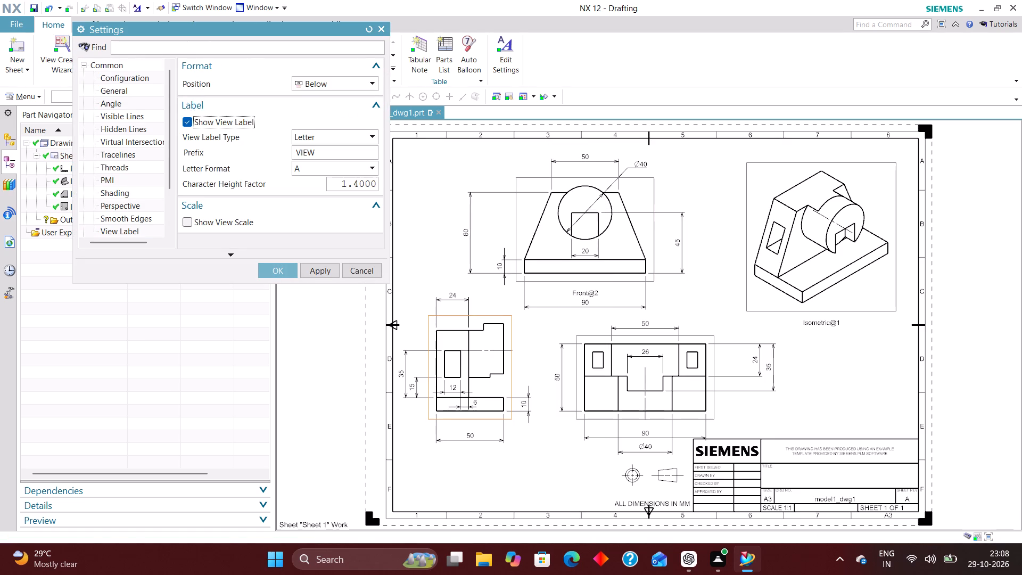
{"action": "left_click", "coordinate": [319, 135]}
{"action": "left_click", "coordinate": [322, 153]}
{"action": "left_click", "coordinate": [284, 268]}
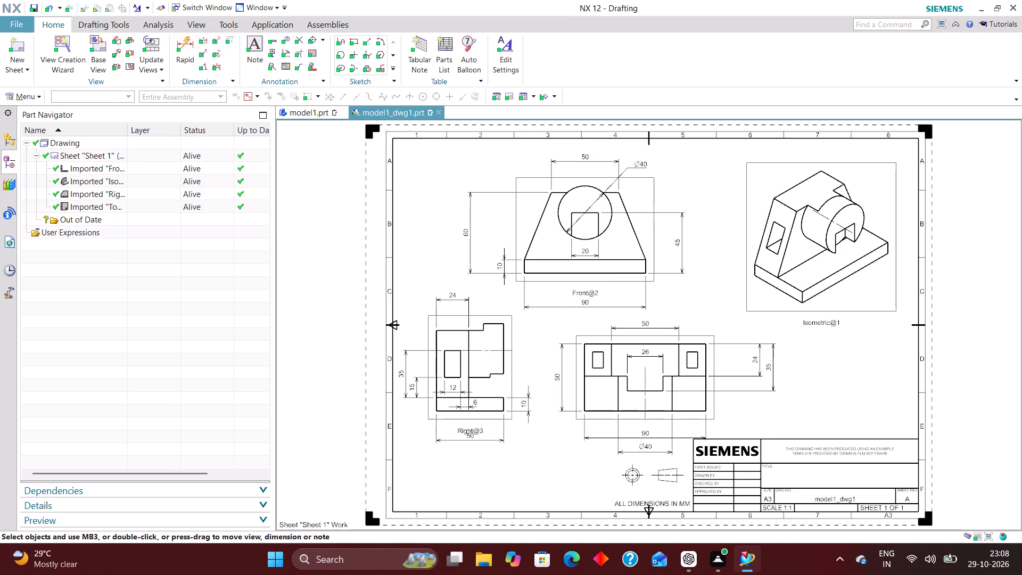
Show a view label on the top view with the label type set to Name.
{"action": "right_click", "coordinate": [662, 417]}
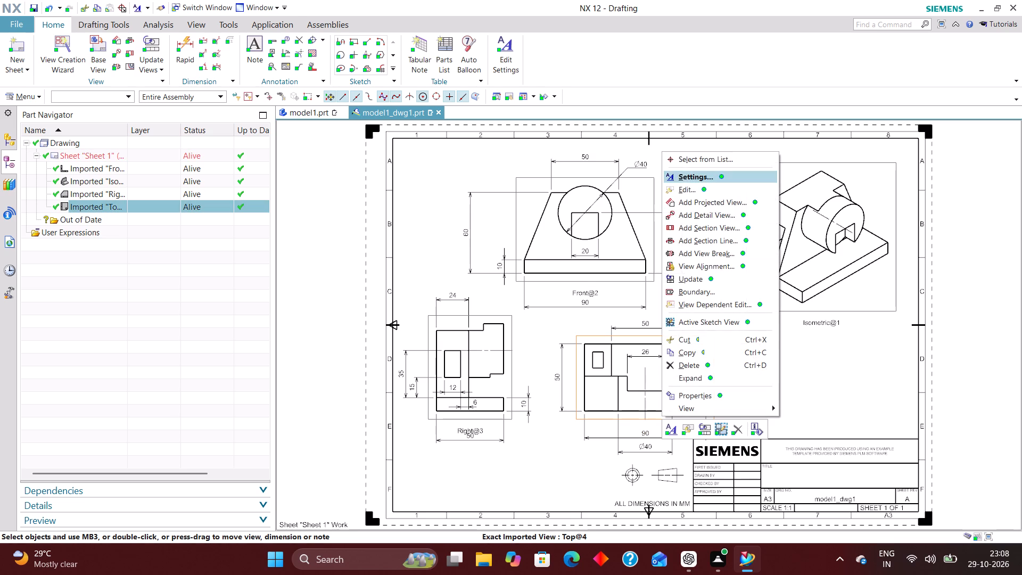
{"action": "left_click", "coordinate": [724, 177]}
{"action": "left_click", "coordinate": [191, 80]}
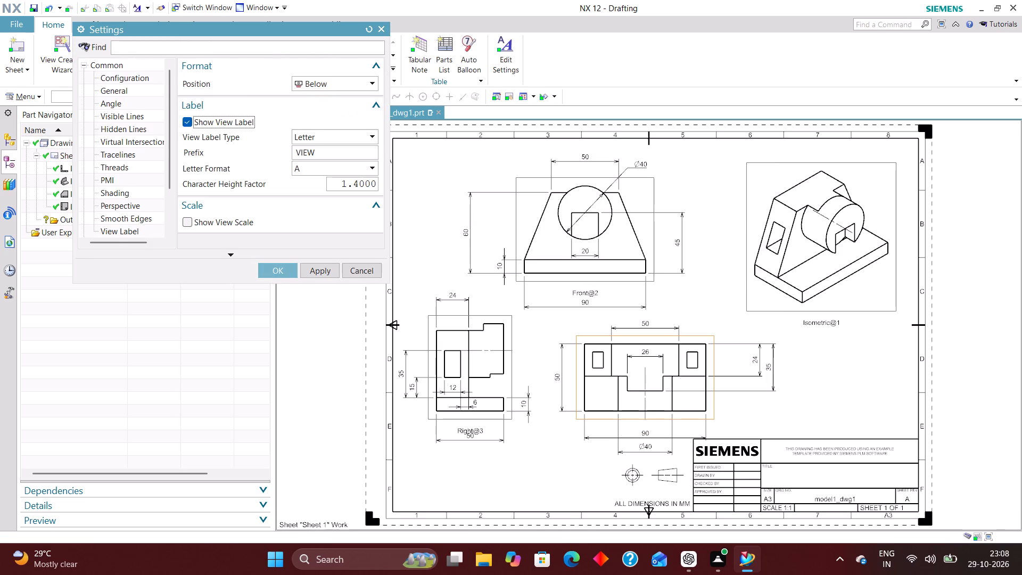
{"action": "left_click", "coordinate": [336, 142]}
{"action": "left_click", "coordinate": [327, 150]}
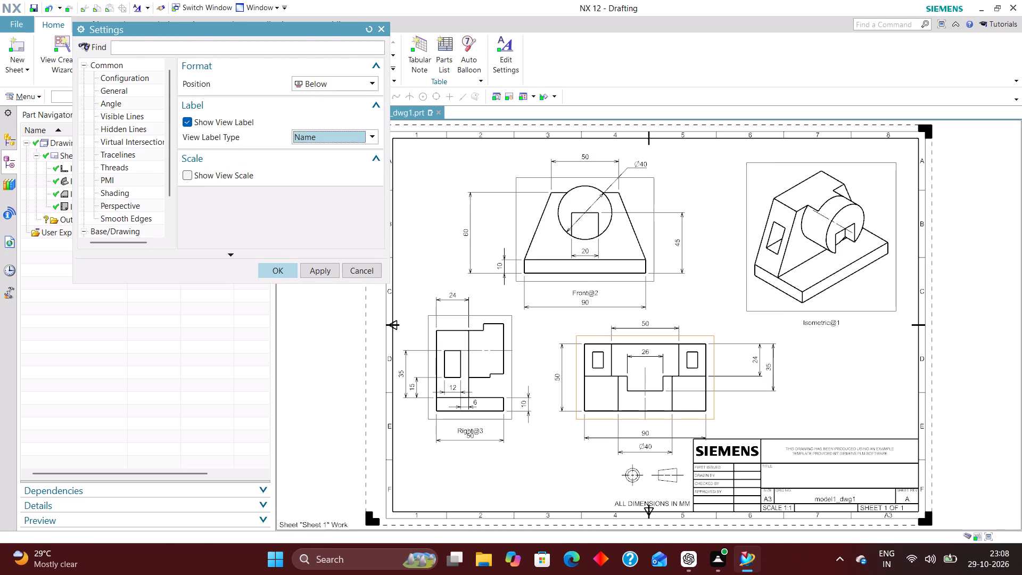
{"action": "left_click", "coordinate": [286, 276]}
Move the top view's label clear of the 90 dimension, placing it beside the Ø40 dimension on its left.
{"action": "scroll", "coordinate": [699, 474], "scroll_direction": "up", "scroll_amount": 3}
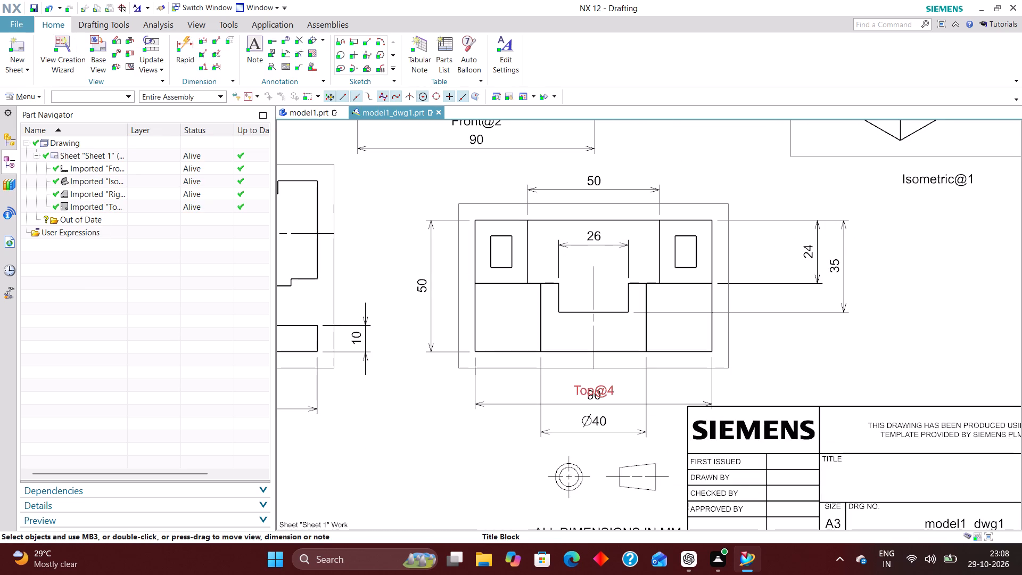
{"action": "left_click_drag", "start_coordinate": [612, 393], "coordinate": [516, 418]}
Move the right view's label clear of the overlapping 50 dimension, placing it just below that dimension.
{"action": "scroll", "coordinate": [738, 402], "scroll_direction": "down", "scroll_amount": 2}
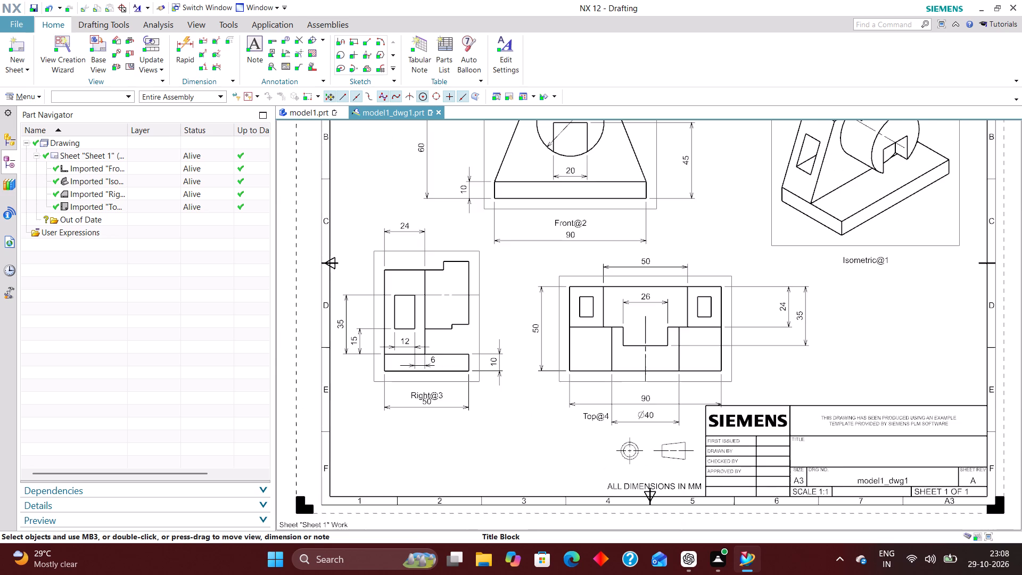
{"action": "scroll", "coordinate": [398, 407], "scroll_direction": "up", "scroll_amount": 2}
{"action": "left_click_drag", "start_coordinate": [460, 388], "coordinate": [454, 419]}
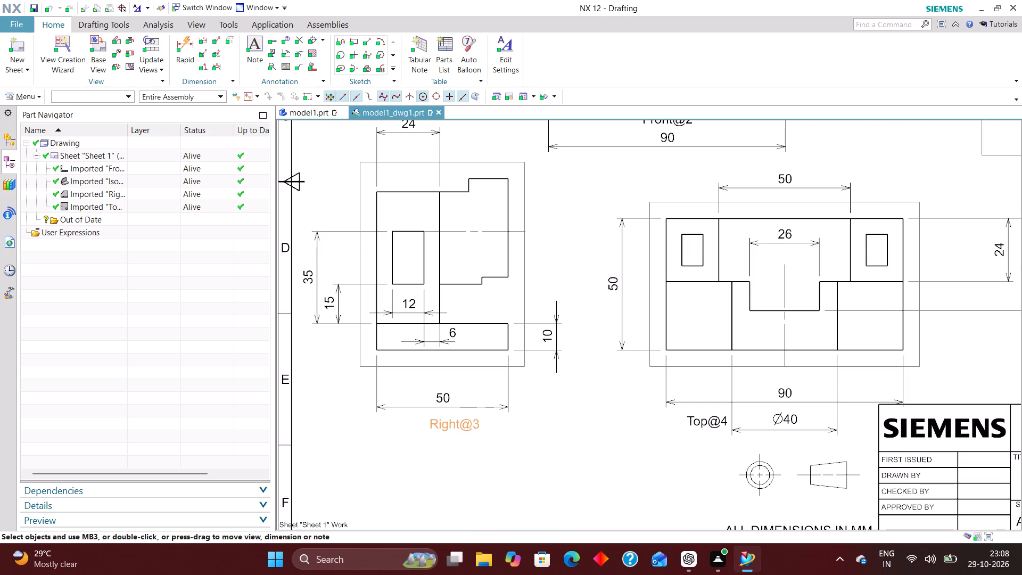
{"action": "left_click_drag", "start_coordinate": [454, 419], "coordinate": [454, 420]}
{"action": "scroll", "coordinate": [454, 430], "scroll_direction": "down", "scroll_amount": 3}
{"action": "scroll", "coordinate": [452, 436], "scroll_direction": "up", "scroll_amount": 1}
{"action": "scroll", "coordinate": [451, 447], "scroll_direction": "down", "scroll_amount": 1}
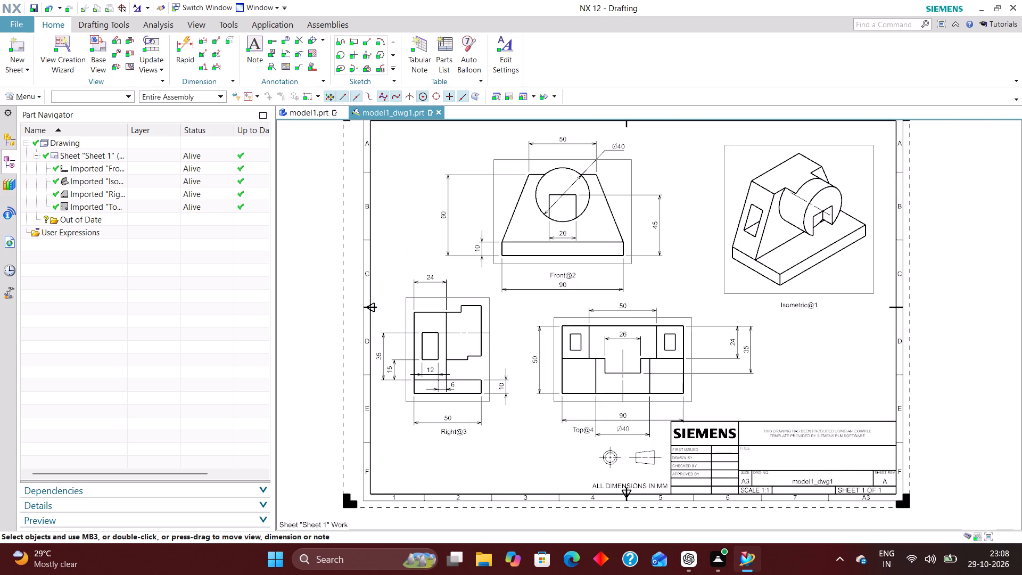
Rename the imported front view as FRONT VIEW.
{"action": "scroll", "coordinate": [884, 341], "scroll_direction": "up", "scroll_amount": 1}
{"action": "left_click", "coordinate": [145, 171]}
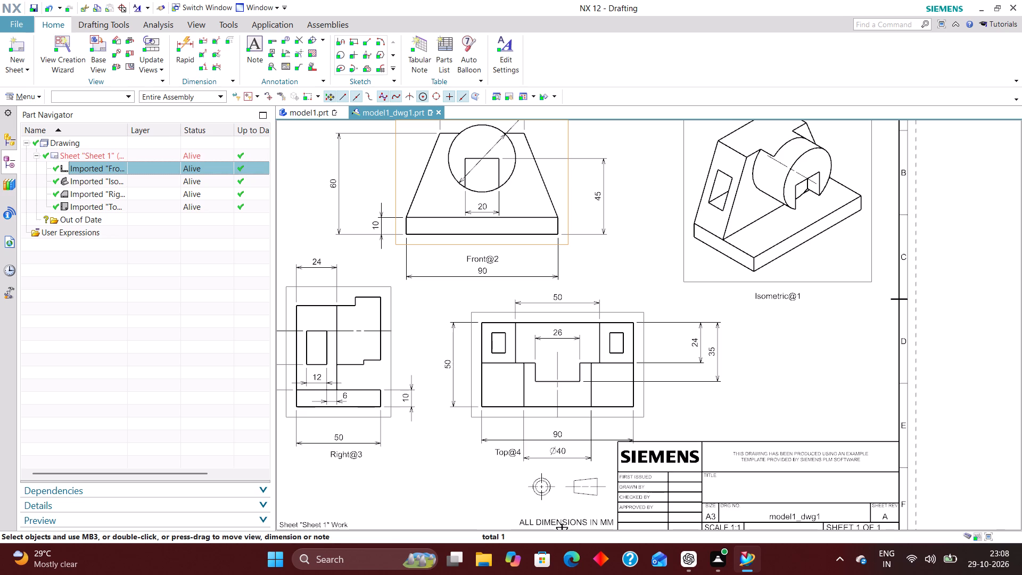
{"action": "right_click", "coordinate": [155, 171]}
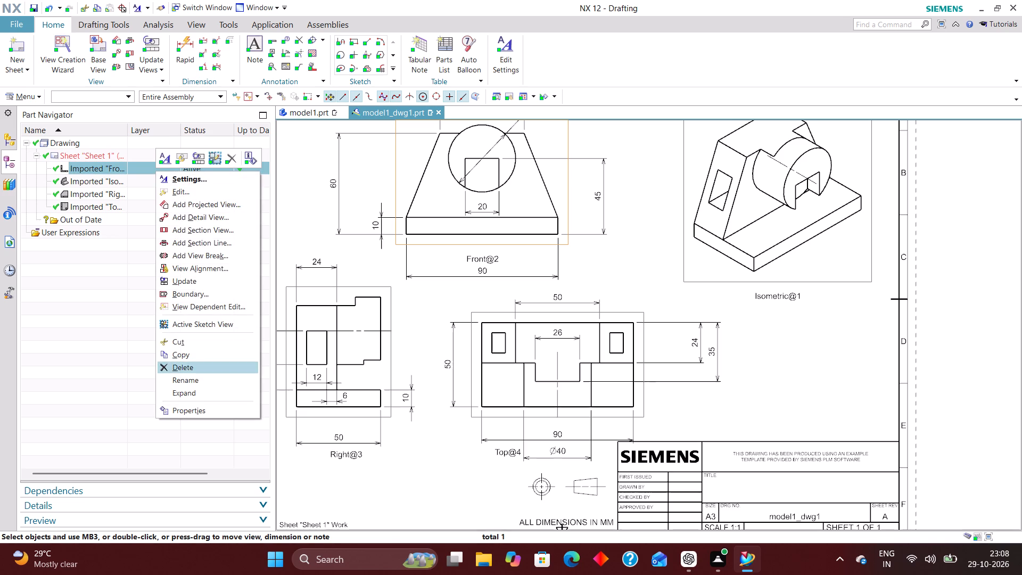
{"action": "left_click", "coordinate": [213, 383]}
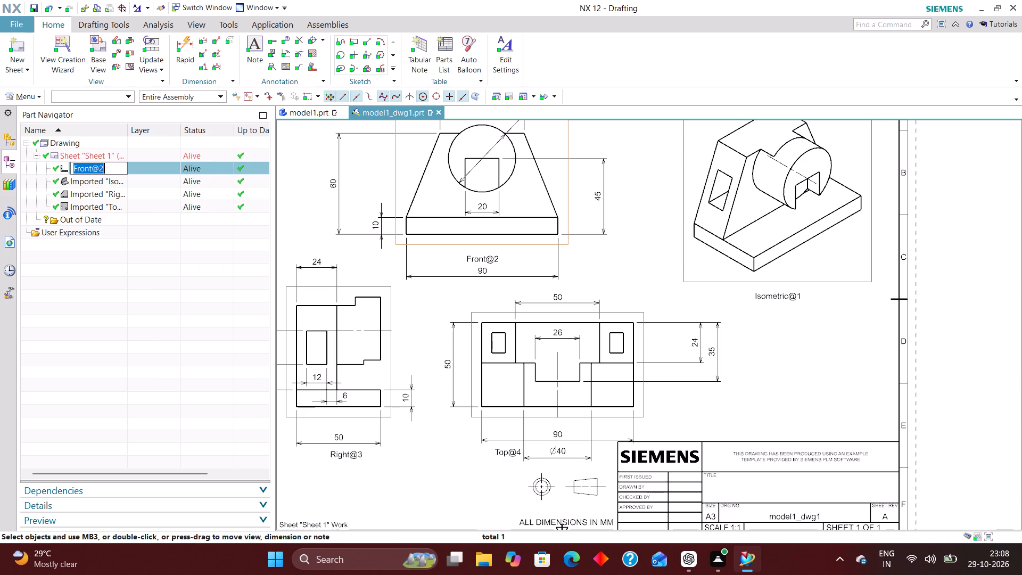
{"action": "type", "text": "FRONT"}
{"action": "key", "text": "space"}
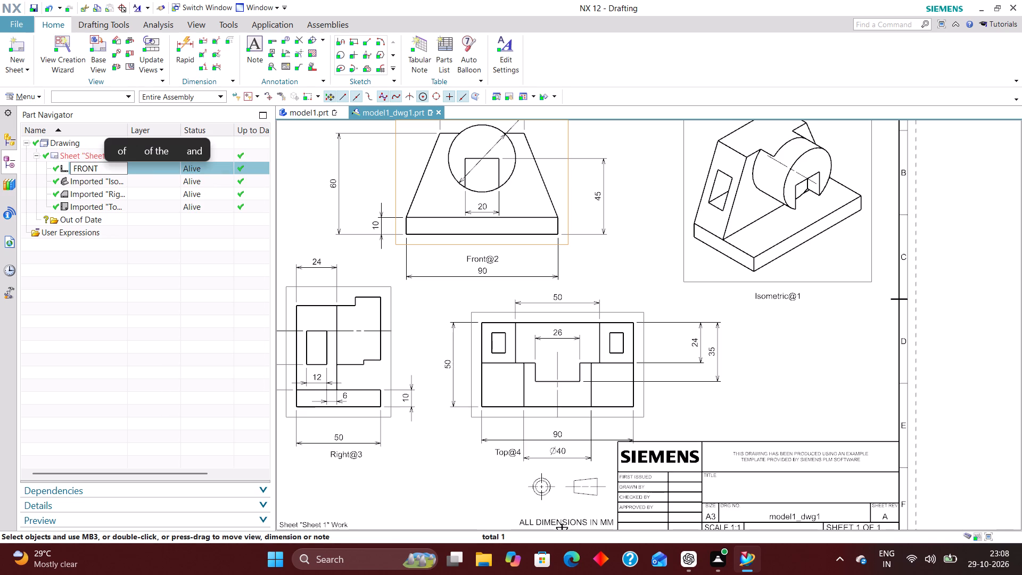
{"action": "type", "text": "VIEW"}
{"action": "key", "text": "Return"}
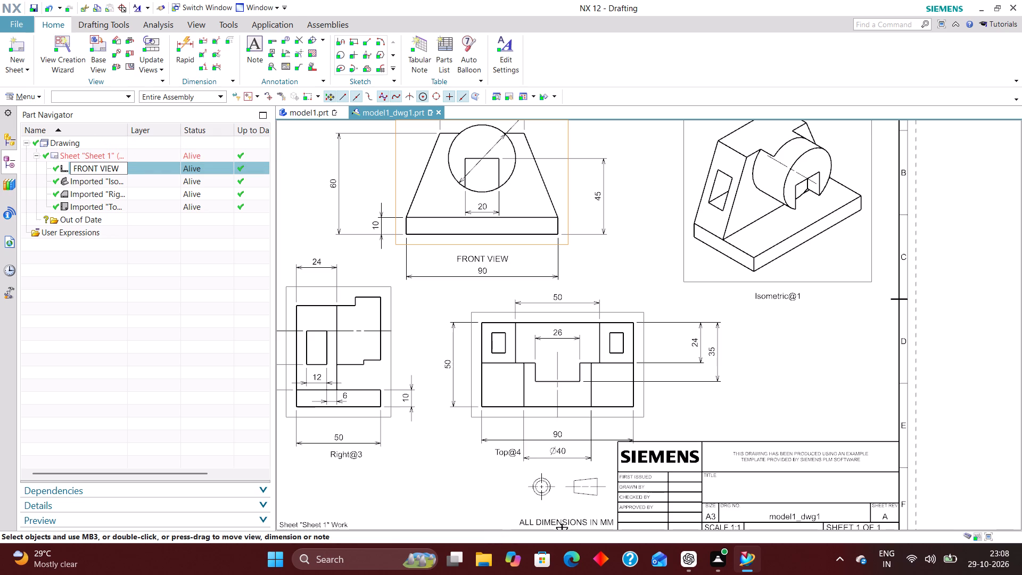
Rename the imported isometric view as ISOMETRIC VIEW.
{"action": "left_click", "coordinate": [138, 183]}
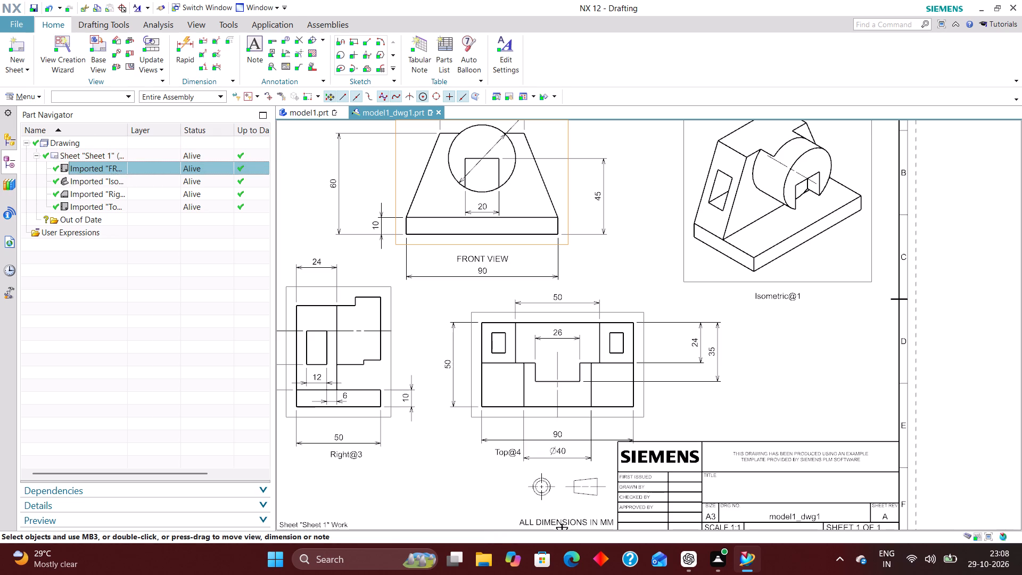
{"action": "right_click", "coordinate": [140, 184]}
{"action": "left_click", "coordinate": [215, 395]}
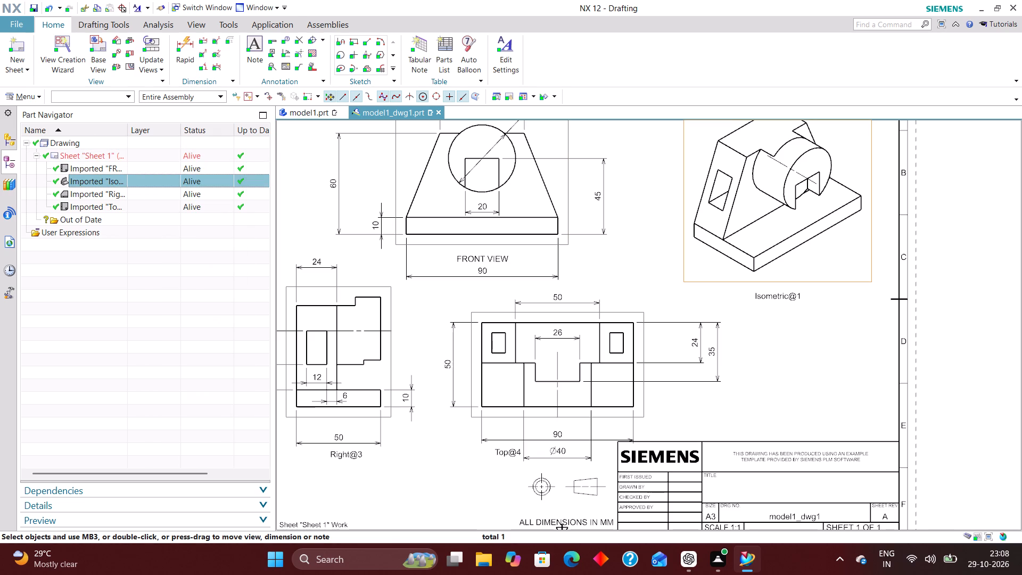
{"action": "type", "text": "ISOMETRICV"}
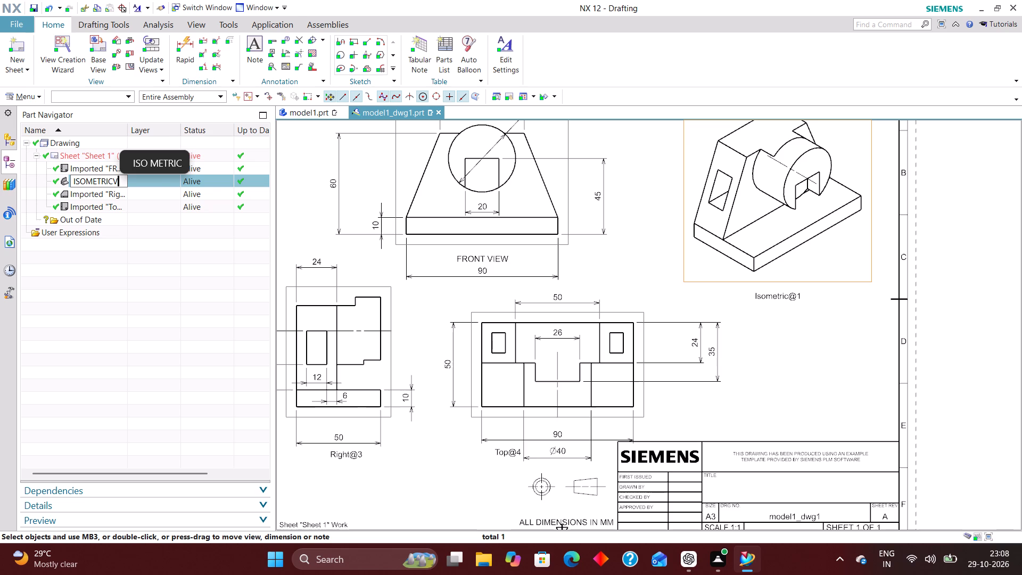
{"action": "key", "text": "BackSpace"}
{"action": "key", "text": "space"}
{"action": "type", "text": "VIEW"}
{"action": "key", "text": "Return"}
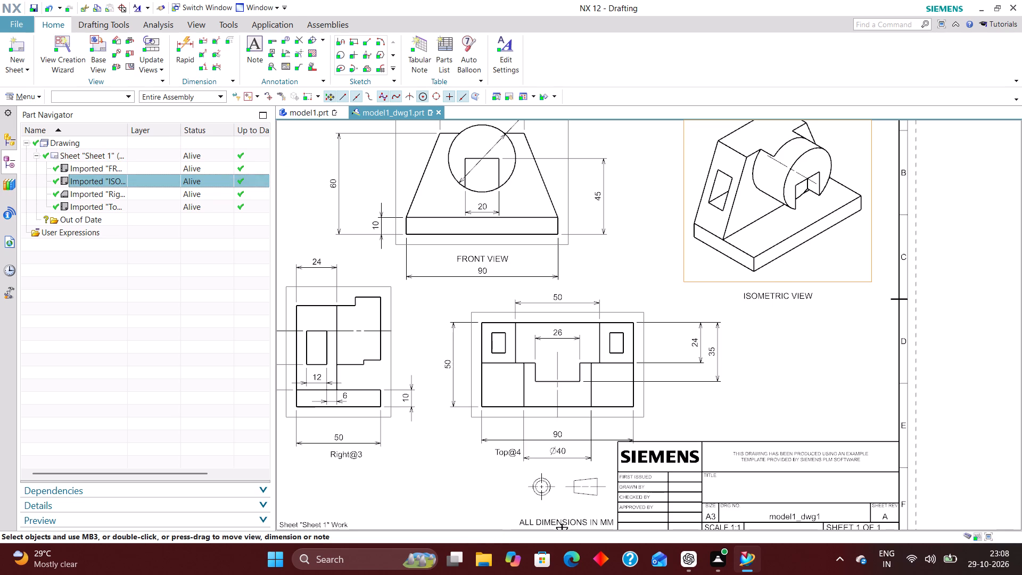
Rename the imported right view as RIGHT VIEW.
{"action": "left_click", "coordinate": [127, 192]}
{"action": "right_click", "coordinate": [130, 192]}
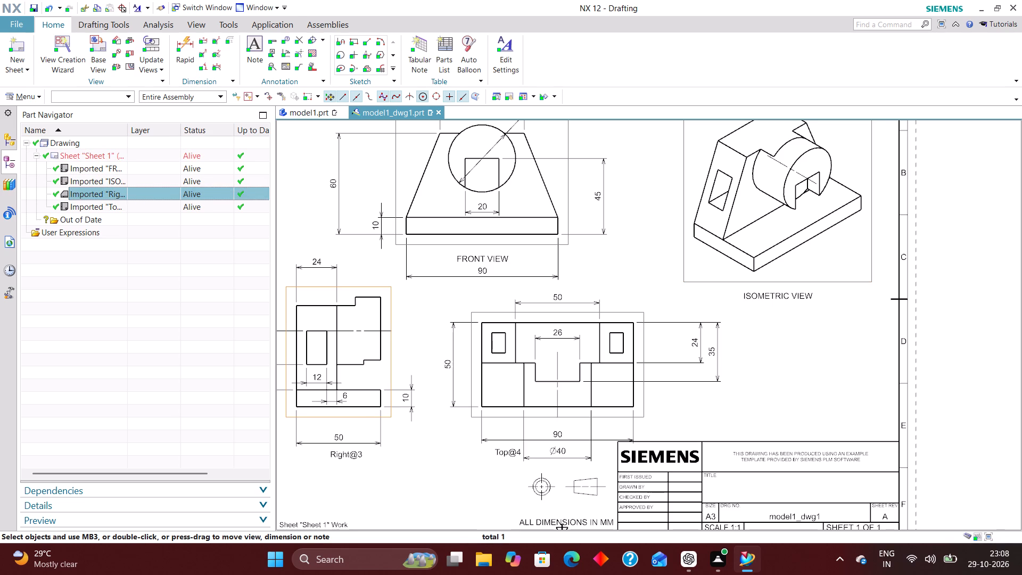
{"action": "left_click", "coordinate": [191, 404]}
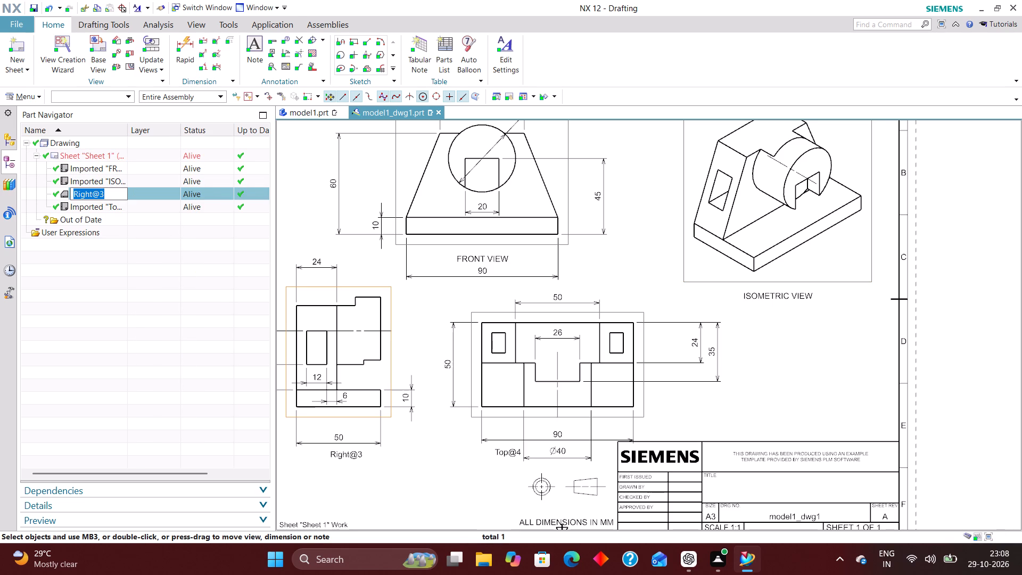
{"action": "type", "text": "RIGHT"}
{"action": "key", "text": "space"}
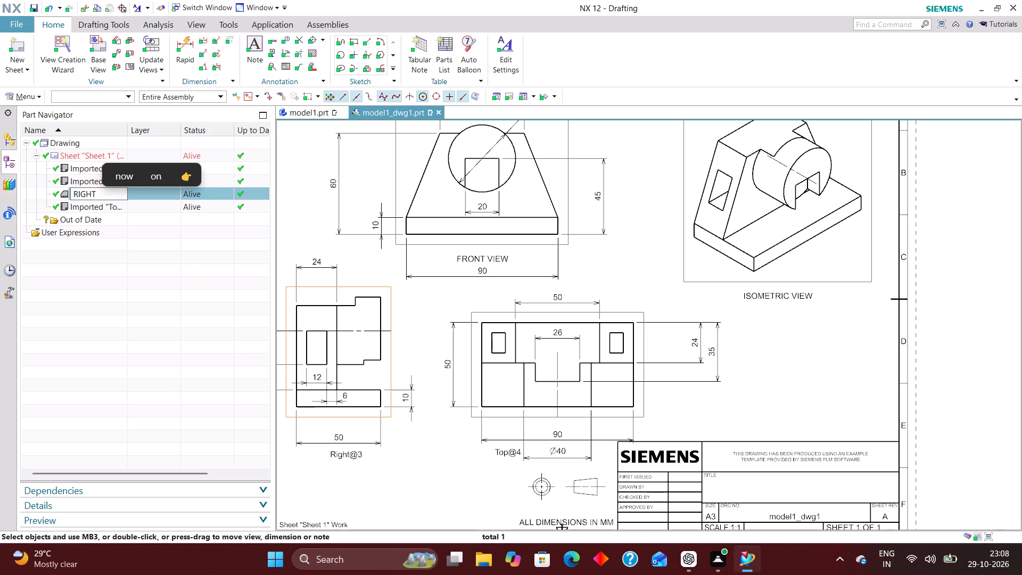
{"action": "type", "text": "VIEW"}
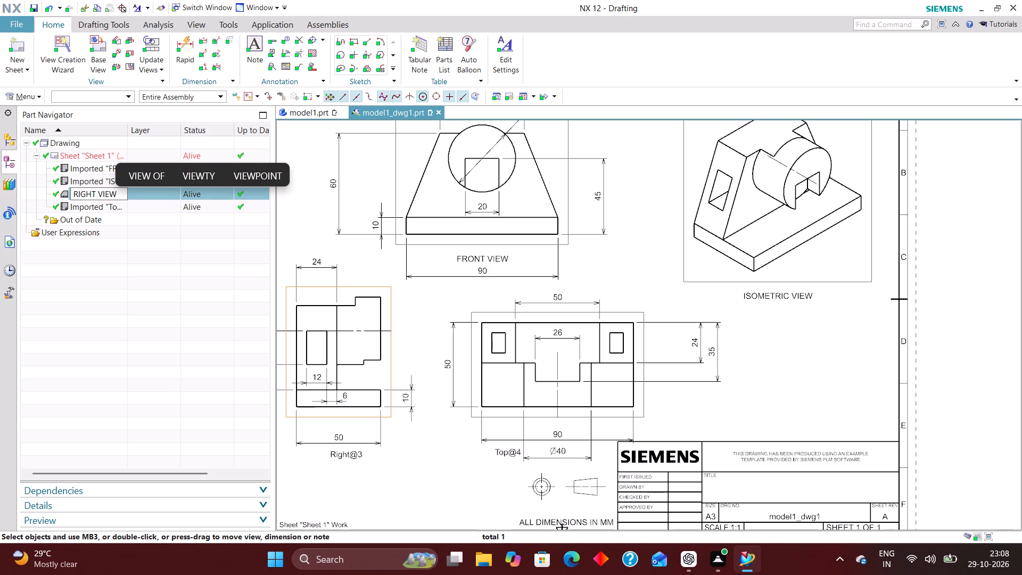
{"action": "key", "text": "Return"}
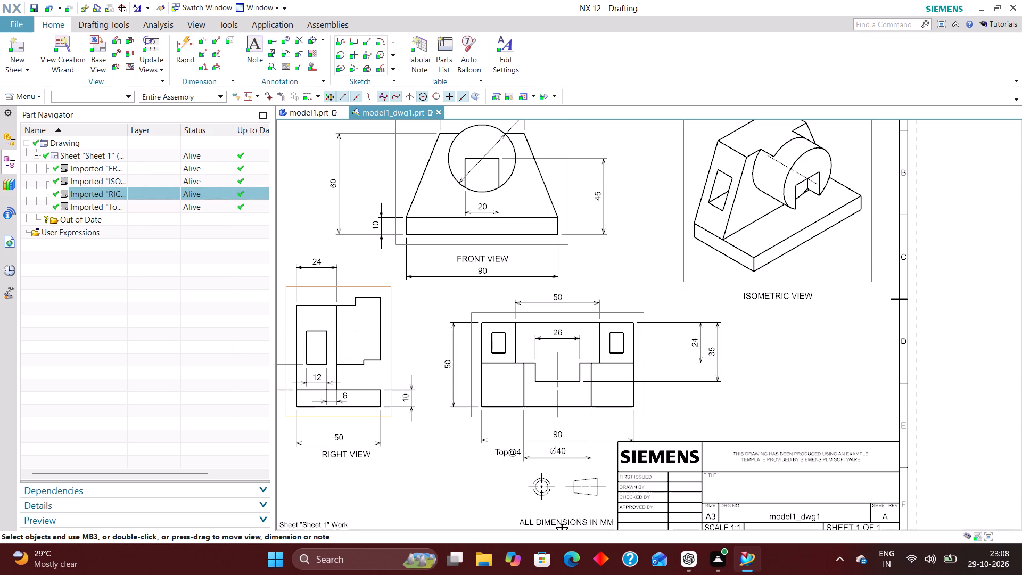
Rename the imported top view as TOP VIEW.
{"action": "left_click", "coordinate": [152, 210]}
{"action": "right_click", "coordinate": [150, 210]}
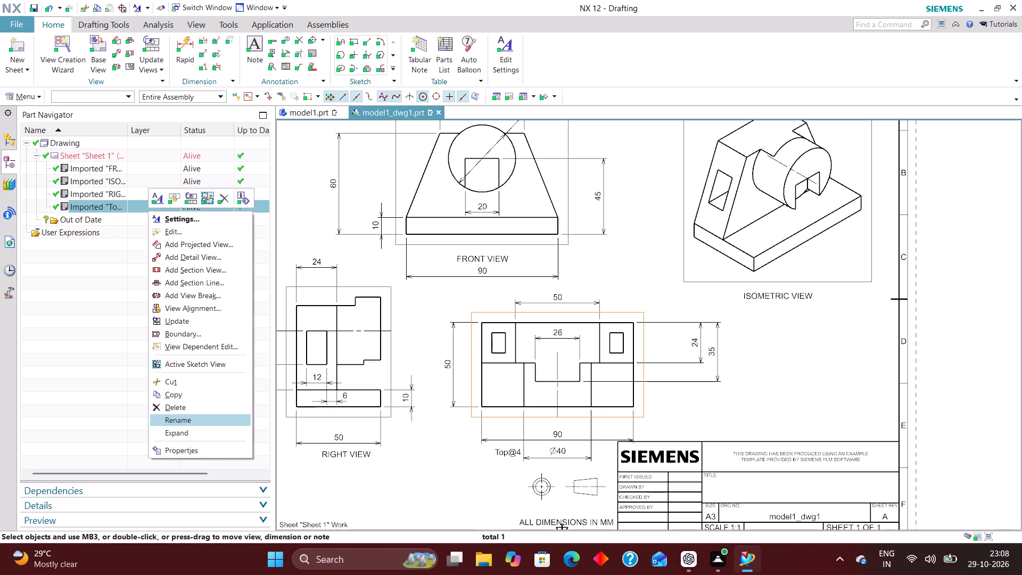
{"action": "left_click", "coordinate": [196, 421]}
{"action": "key", "text": "t"}
{"action": "key", "text": "o"}
{"action": "key", "text": "p"}
{"action": "key", "text": "space"}
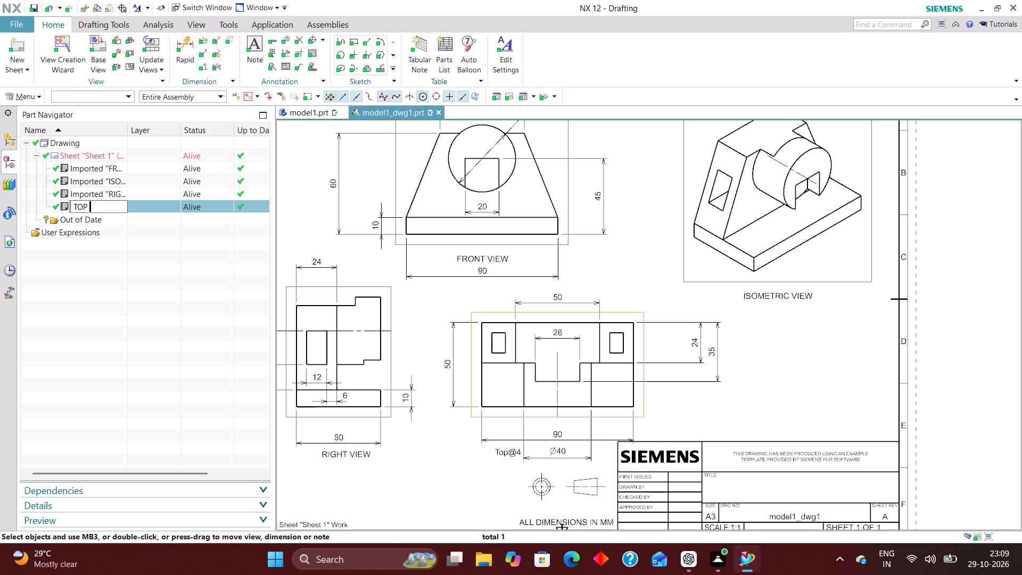
{"action": "type", "text": "VIEW"}
{"action": "key", "text": "Return"}
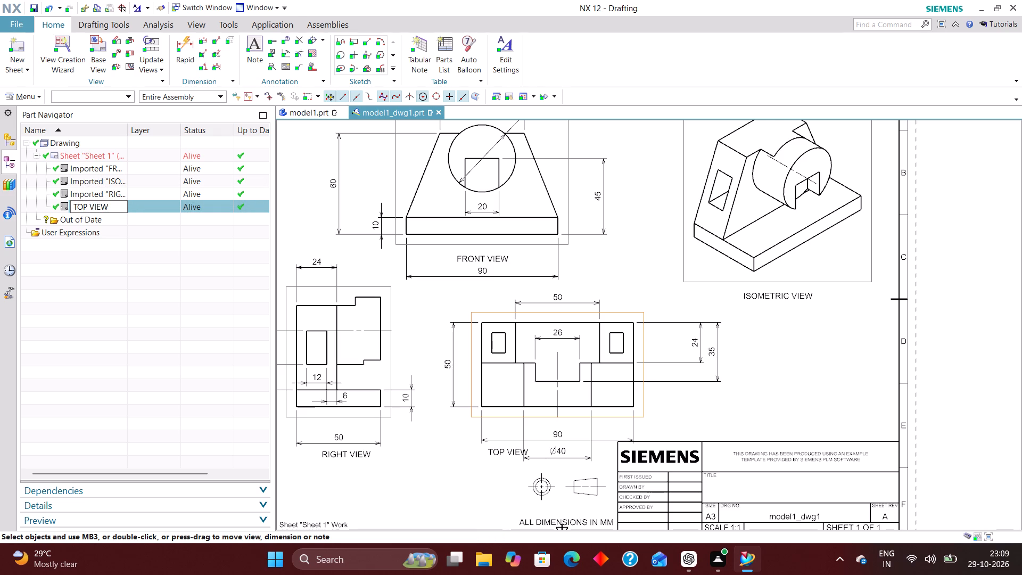
{"action": "left_click", "coordinate": [752, 374]}
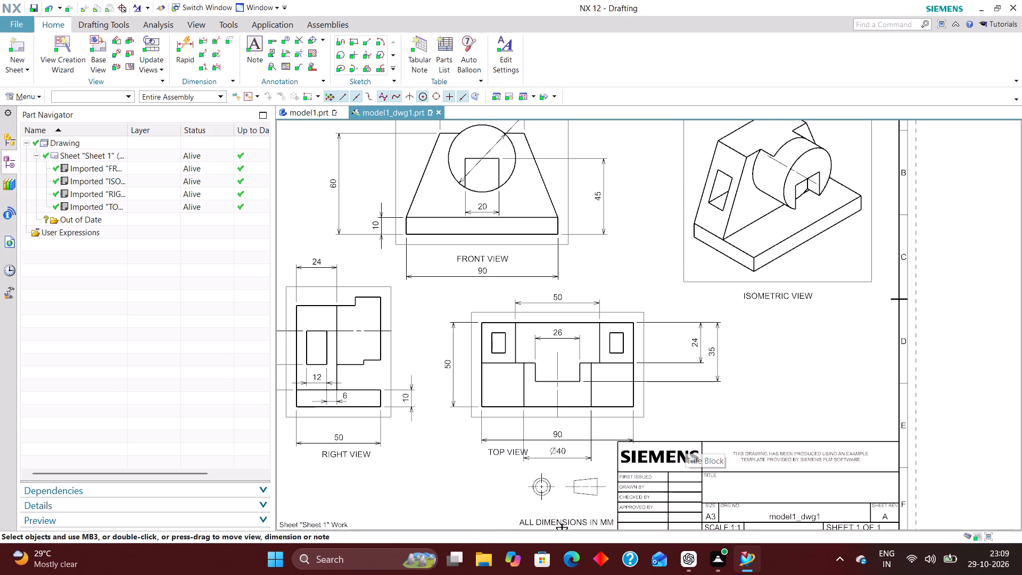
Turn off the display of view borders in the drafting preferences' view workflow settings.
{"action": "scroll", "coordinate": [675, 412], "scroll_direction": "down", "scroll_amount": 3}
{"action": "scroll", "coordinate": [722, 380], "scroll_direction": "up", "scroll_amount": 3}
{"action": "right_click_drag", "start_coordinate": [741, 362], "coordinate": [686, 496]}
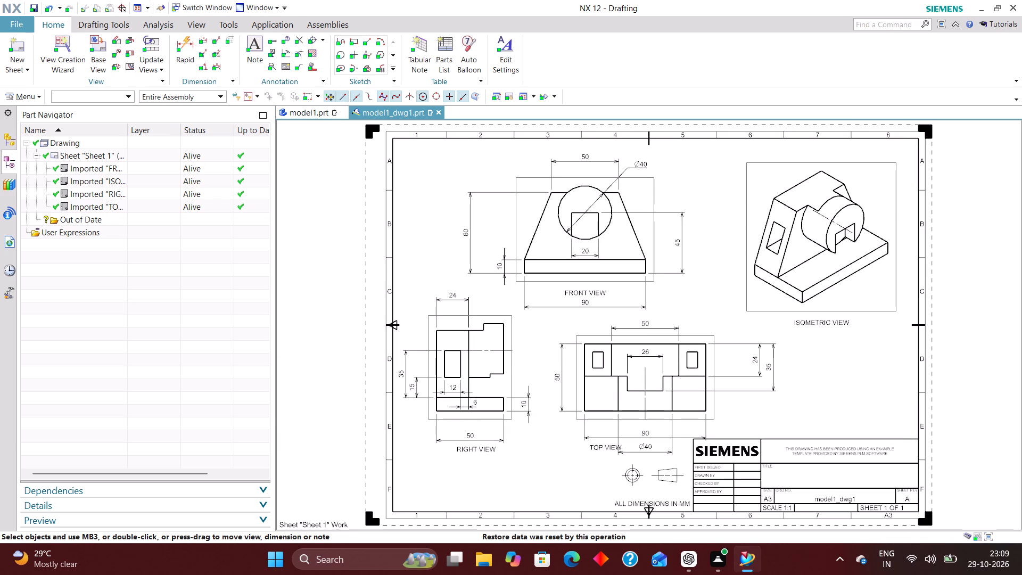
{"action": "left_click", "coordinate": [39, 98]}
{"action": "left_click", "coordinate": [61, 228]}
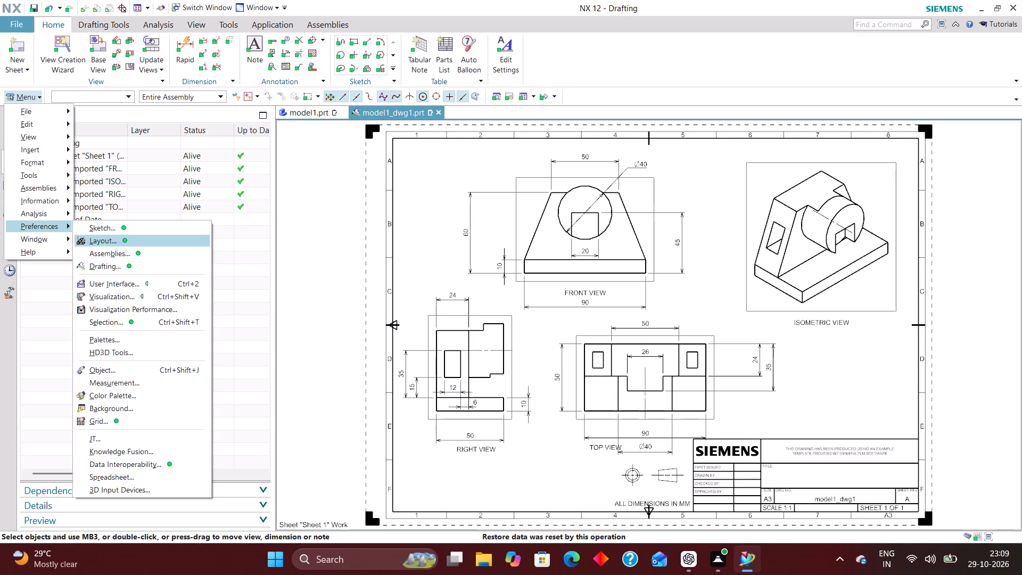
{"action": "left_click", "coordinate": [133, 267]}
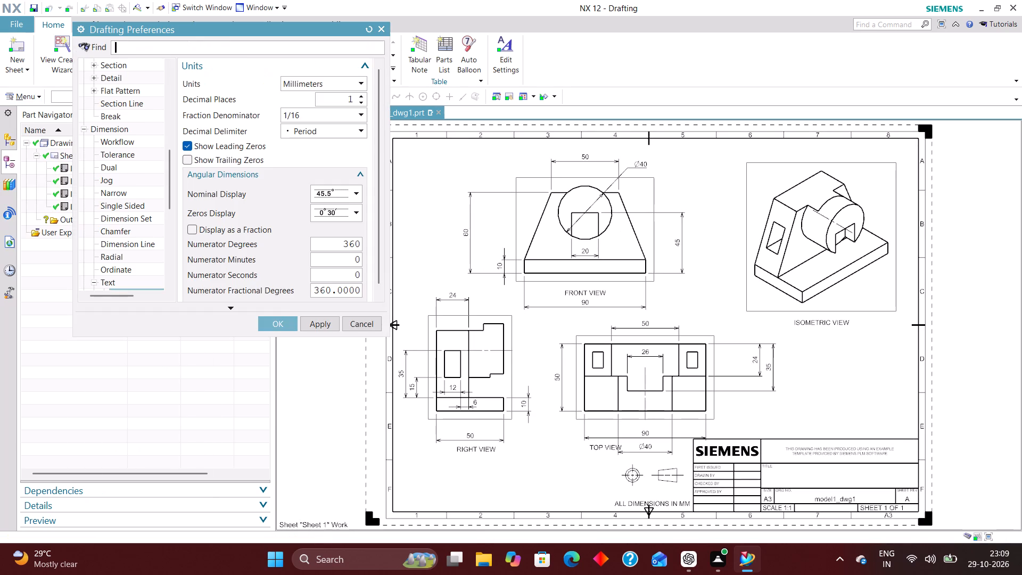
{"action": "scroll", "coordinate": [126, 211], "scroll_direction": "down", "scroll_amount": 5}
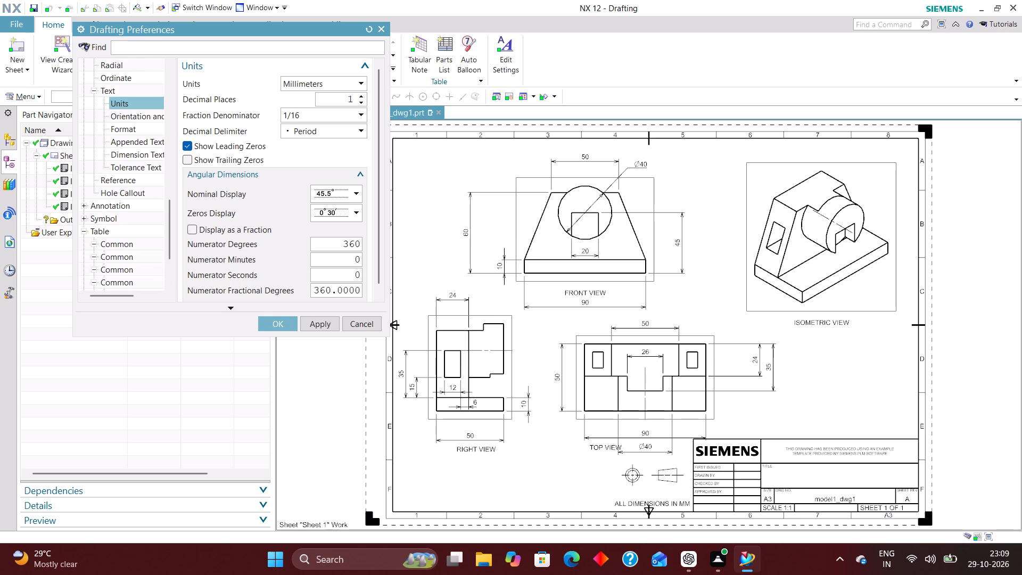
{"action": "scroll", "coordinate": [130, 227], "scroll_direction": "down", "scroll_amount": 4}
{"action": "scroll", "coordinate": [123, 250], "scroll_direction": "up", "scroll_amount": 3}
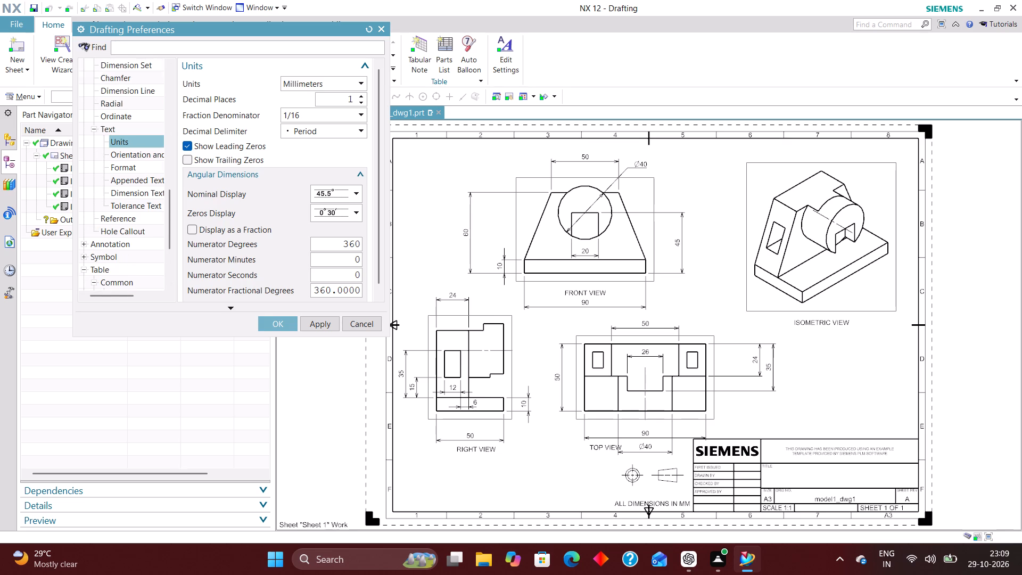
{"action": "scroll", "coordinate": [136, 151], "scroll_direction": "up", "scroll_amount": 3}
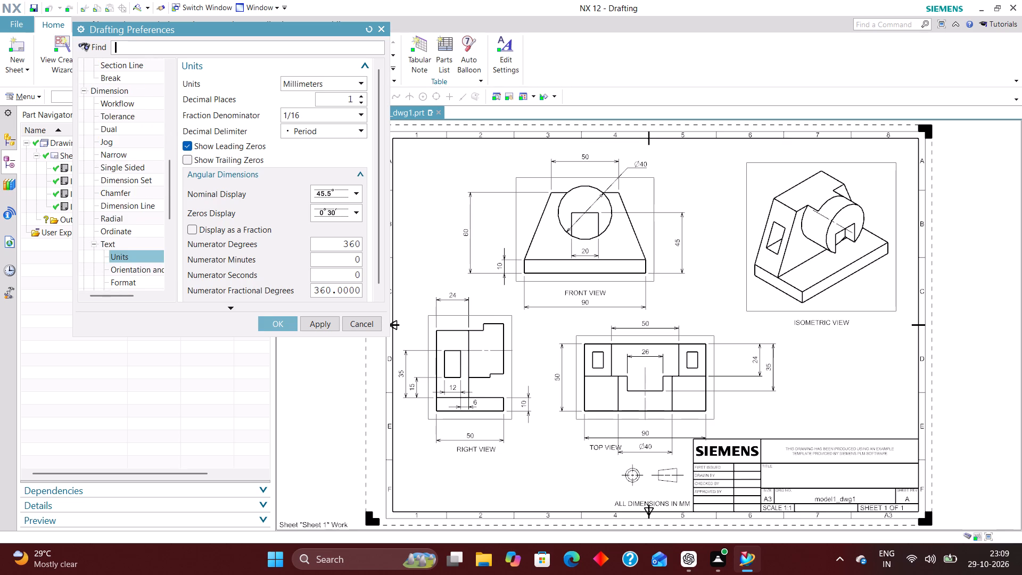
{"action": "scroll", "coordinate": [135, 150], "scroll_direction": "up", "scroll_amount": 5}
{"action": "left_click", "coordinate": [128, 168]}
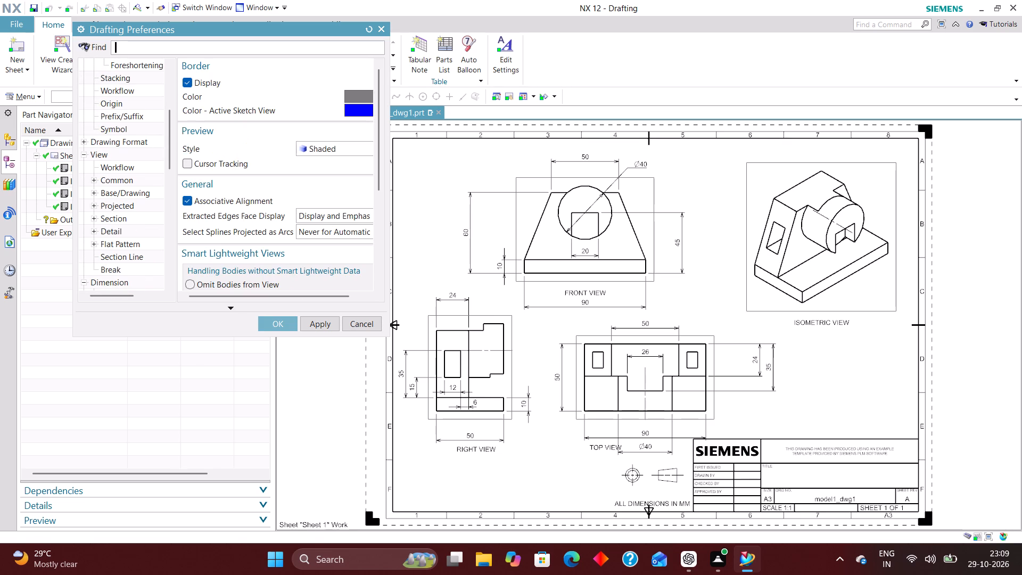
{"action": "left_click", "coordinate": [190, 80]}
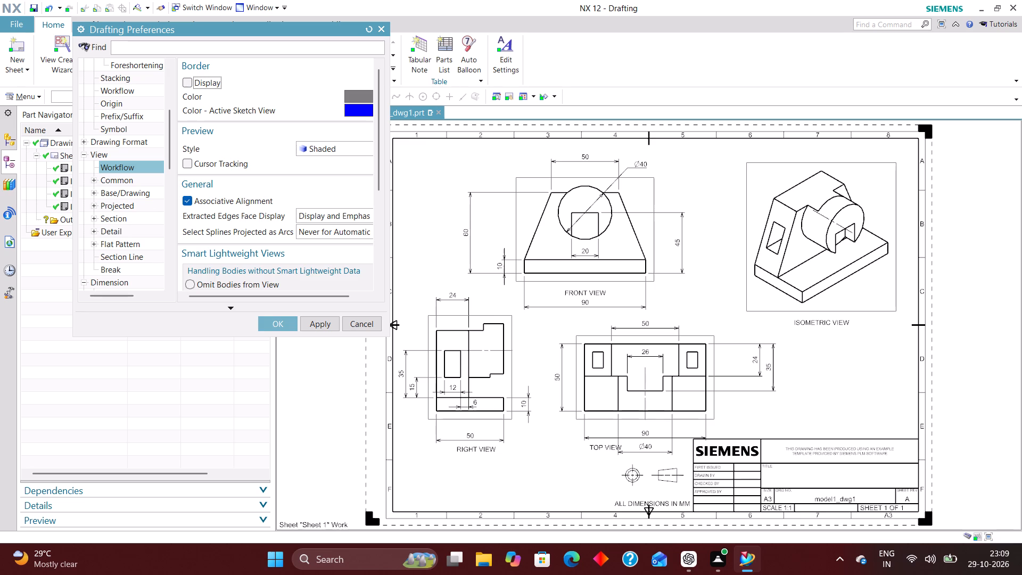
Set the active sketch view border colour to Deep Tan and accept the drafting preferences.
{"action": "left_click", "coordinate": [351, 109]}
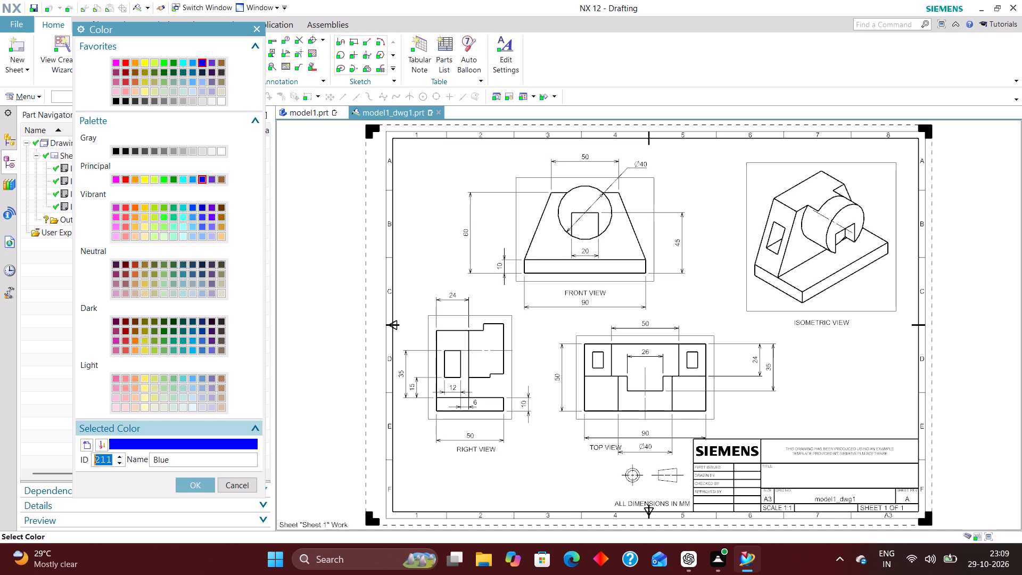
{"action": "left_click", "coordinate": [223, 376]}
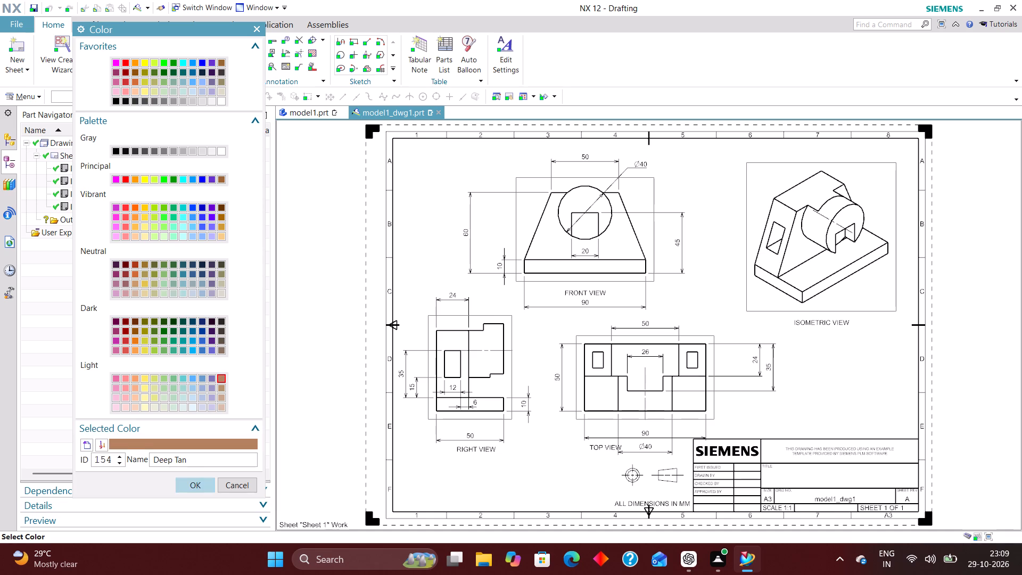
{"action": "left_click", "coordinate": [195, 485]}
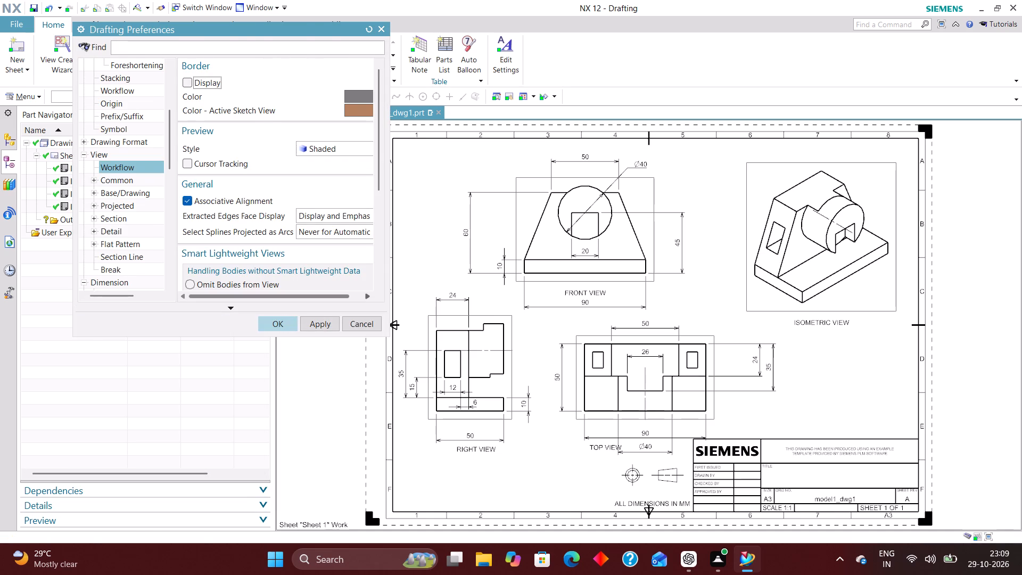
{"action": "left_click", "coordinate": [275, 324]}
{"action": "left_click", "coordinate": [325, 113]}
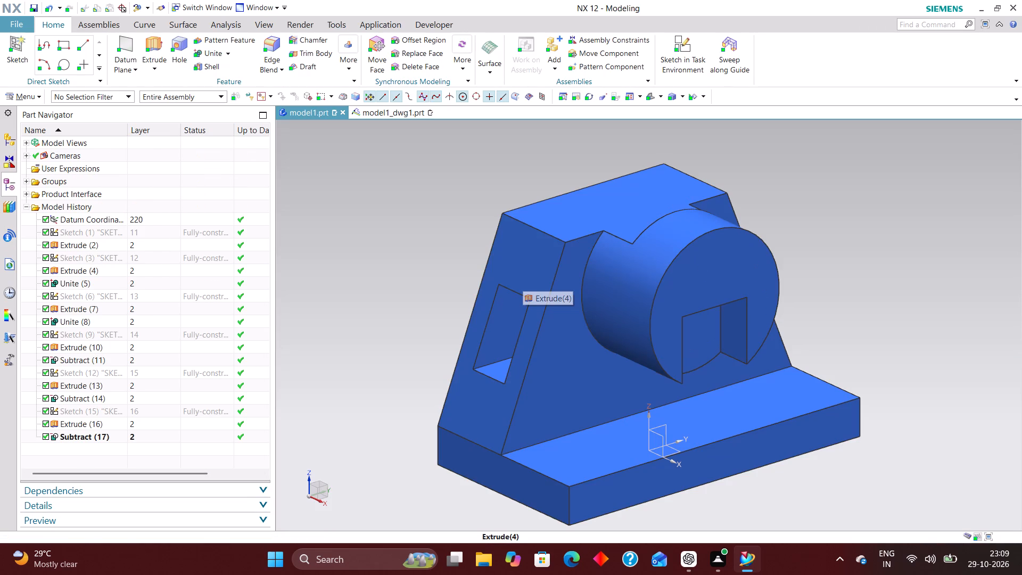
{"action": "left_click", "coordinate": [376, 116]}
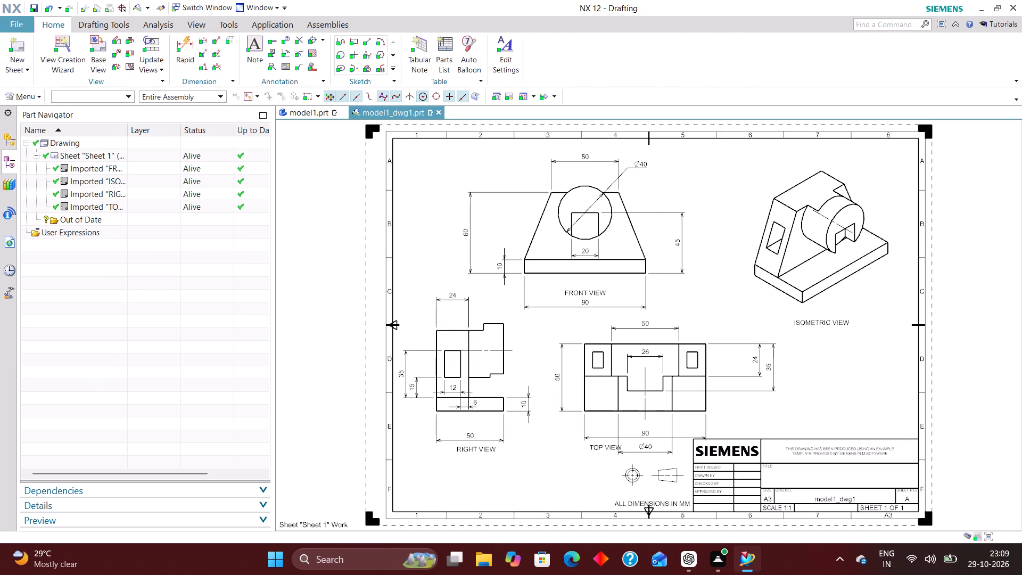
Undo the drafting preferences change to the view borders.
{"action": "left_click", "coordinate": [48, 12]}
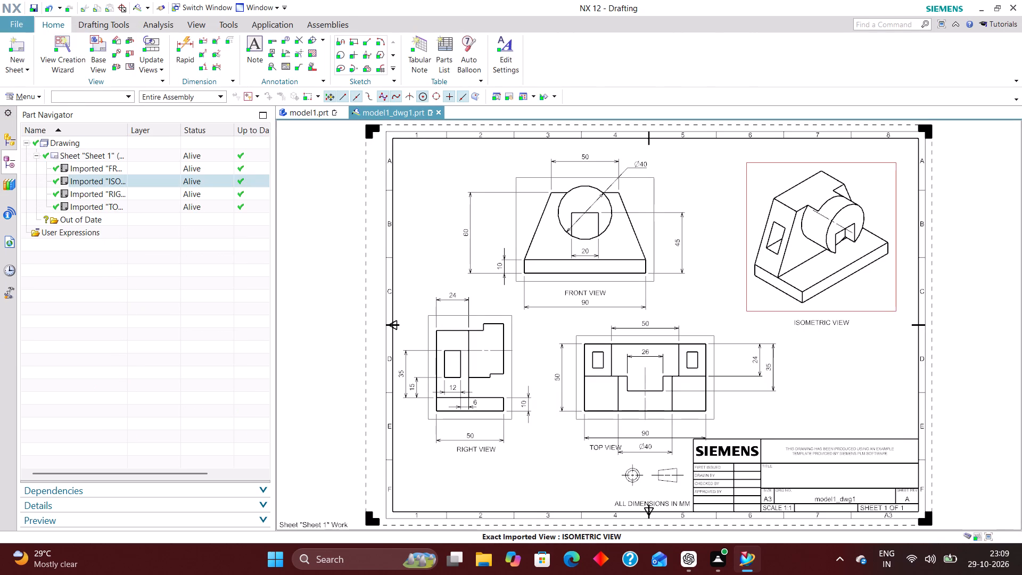
Move the top view's Ø40 dimension above its 90 dimension and centre the TOP VIEW label below them.
{"action": "scroll", "coordinate": [645, 461], "scroll_direction": "up", "scroll_amount": 4}
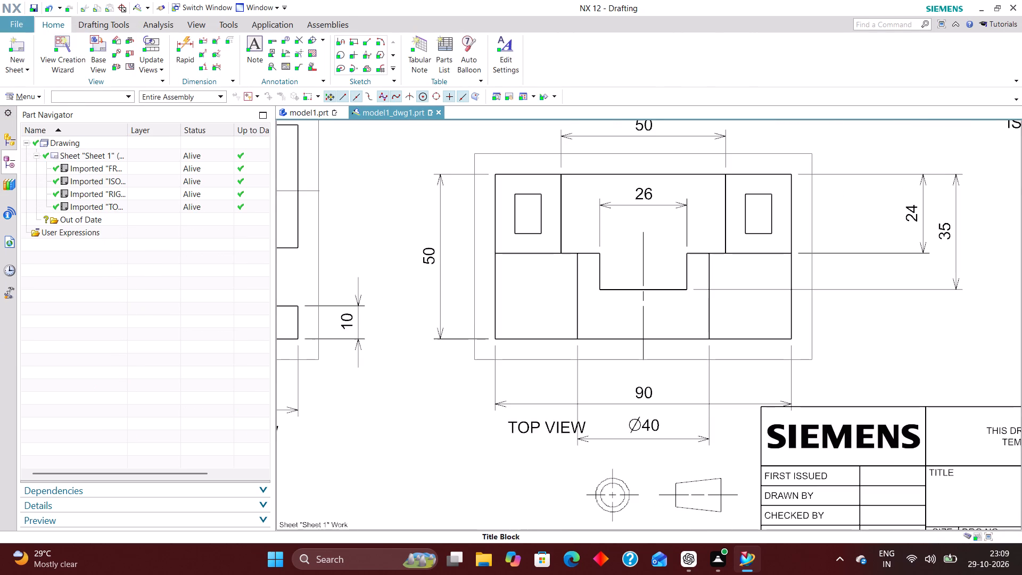
{"action": "left_click_drag", "start_coordinate": [670, 433], "coordinate": [669, 427]}
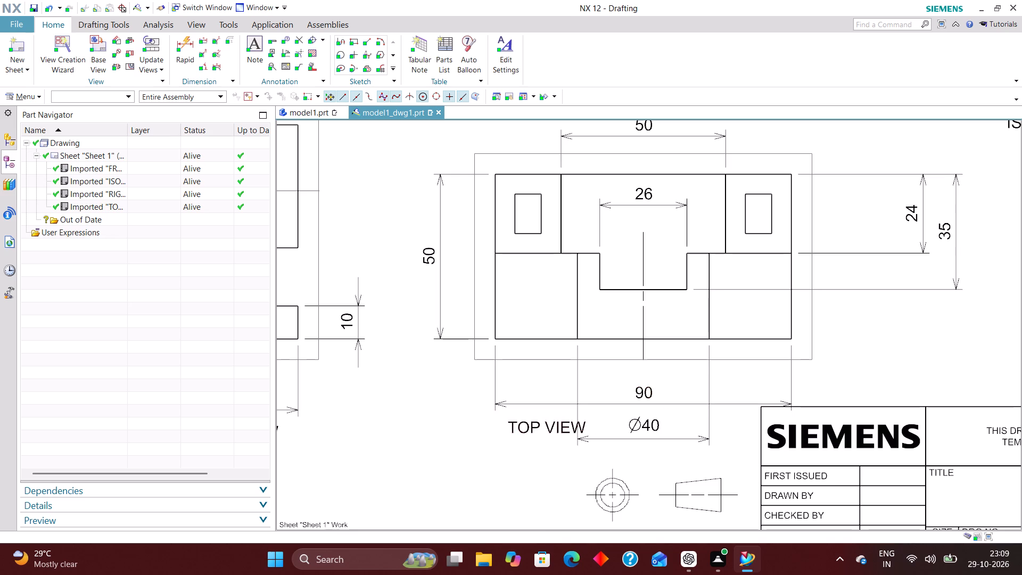
{"action": "left_click_drag", "start_coordinate": [669, 427], "coordinate": [640, 363]}
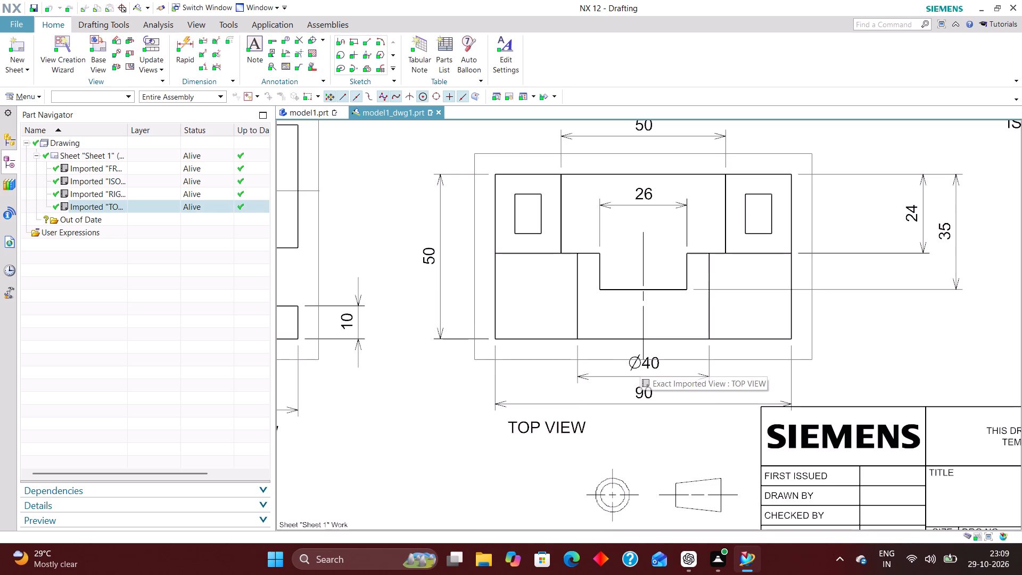
{"action": "left_click_drag", "start_coordinate": [551, 424], "coordinate": [661, 415]}
Move the front view's 90 dimension closer to the base and place the FRONT VIEW label just below it.
{"action": "scroll", "coordinate": [572, 392], "scroll_direction": "down", "scroll_amount": 2}
{"action": "scroll", "coordinate": [625, 292], "scroll_direction": "down", "scroll_amount": 1}
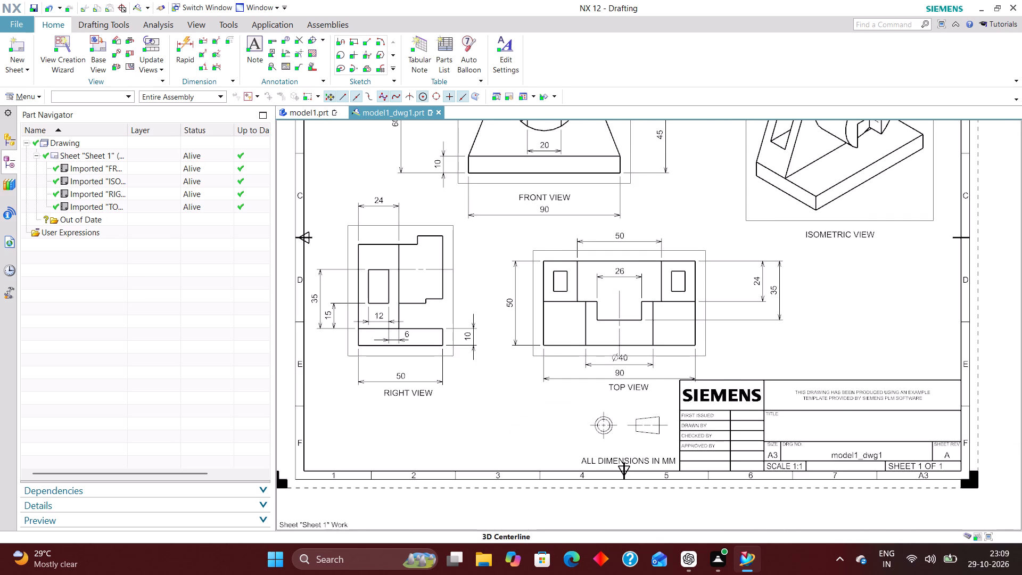
{"action": "scroll", "coordinate": [559, 211], "scroll_direction": "down", "scroll_amount": 1}
{"action": "scroll", "coordinate": [542, 175], "scroll_direction": "up", "scroll_amount": 4}
{"action": "left_click_drag", "start_coordinate": [563, 241], "coordinate": [555, 295]}
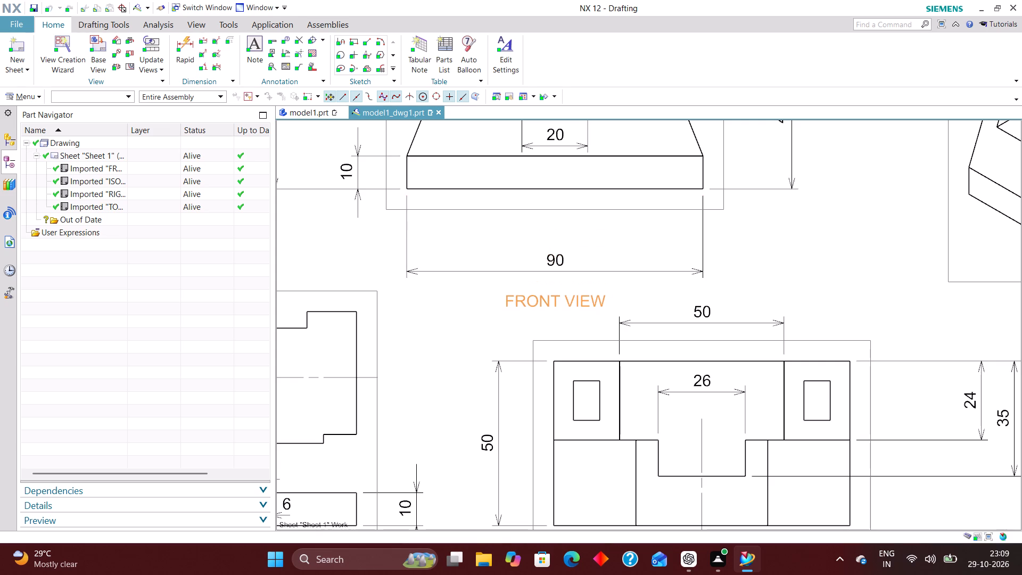
{"action": "left_click_drag", "start_coordinate": [556, 262], "coordinate": [557, 219]}
{"action": "left_click_drag", "start_coordinate": [563, 301], "coordinate": [555, 243]}
{"action": "scroll", "coordinate": [573, 257], "scroll_direction": "down", "scroll_amount": 4}
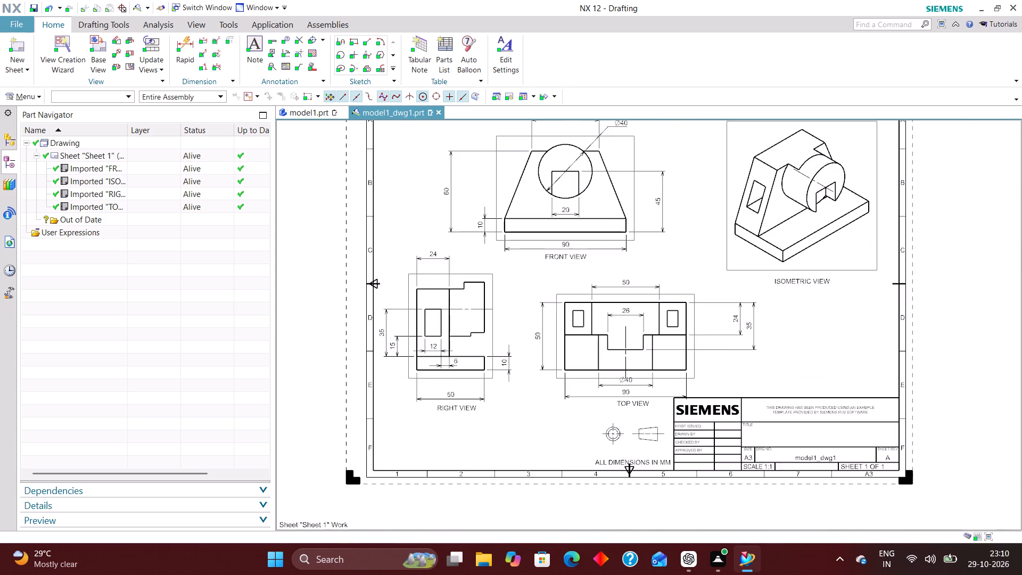
Move the top view's 24 and 35 vertical dimensions closer to the view outline.
{"action": "scroll", "coordinate": [605, 308], "scroll_direction": "down", "scroll_amount": 2}
{"action": "scroll", "coordinate": [524, 291], "scroll_direction": "up", "scroll_amount": 3}
{"action": "right_click_drag", "start_coordinate": [443, 195], "coordinate": [403, 248]}
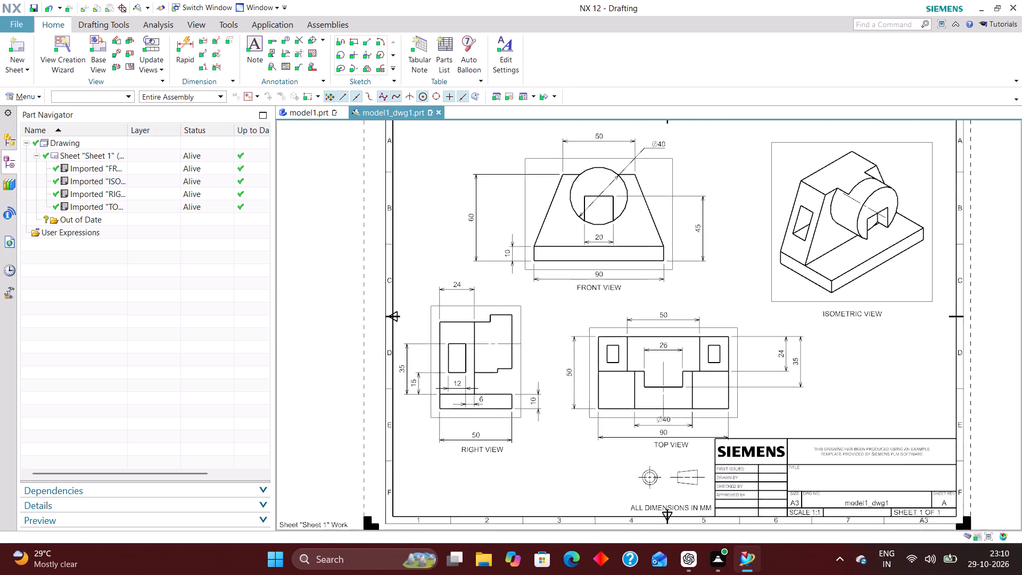
{"action": "scroll", "coordinate": [788, 372], "scroll_direction": "up", "scroll_amount": 4}
{"action": "left_click_drag", "start_coordinate": [711, 341], "coordinate": [638, 343]}
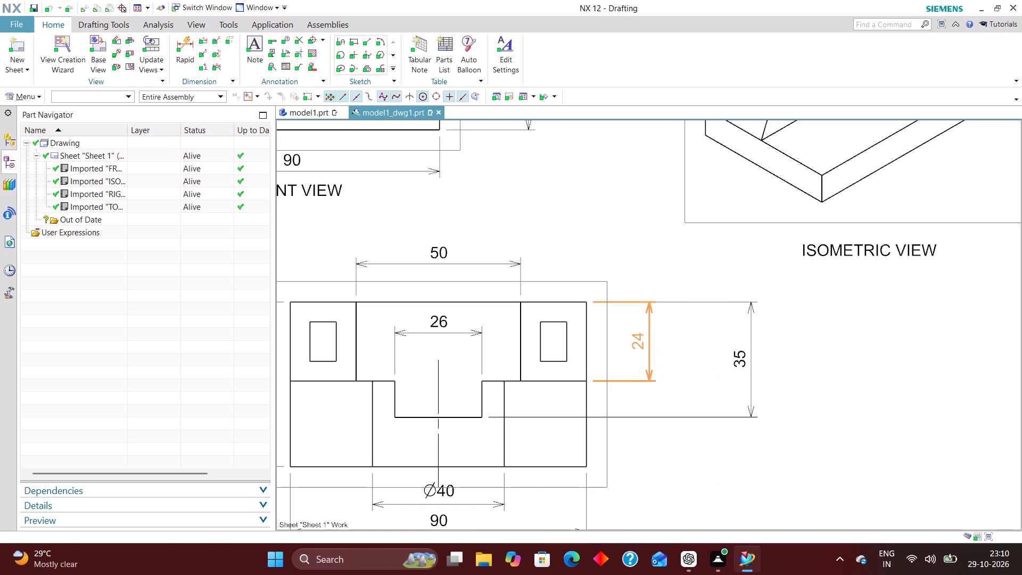
{"action": "left_click_drag", "start_coordinate": [638, 343], "coordinate": [640, 343]}
{"action": "left_click_drag", "start_coordinate": [756, 355], "coordinate": [688, 349]}
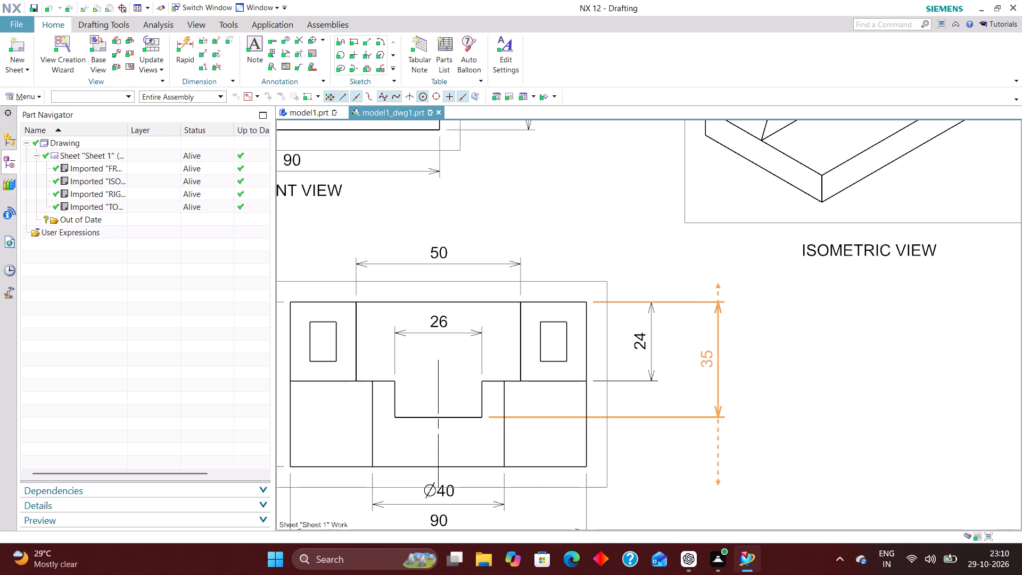
{"action": "left_click_drag", "start_coordinate": [688, 349], "coordinate": [690, 355]}
Turn on the view scale in the isometric view's label and set its prefix to "SCALE :".
{"action": "scroll", "coordinate": [703, 276], "scroll_direction": "down", "scroll_amount": 3}
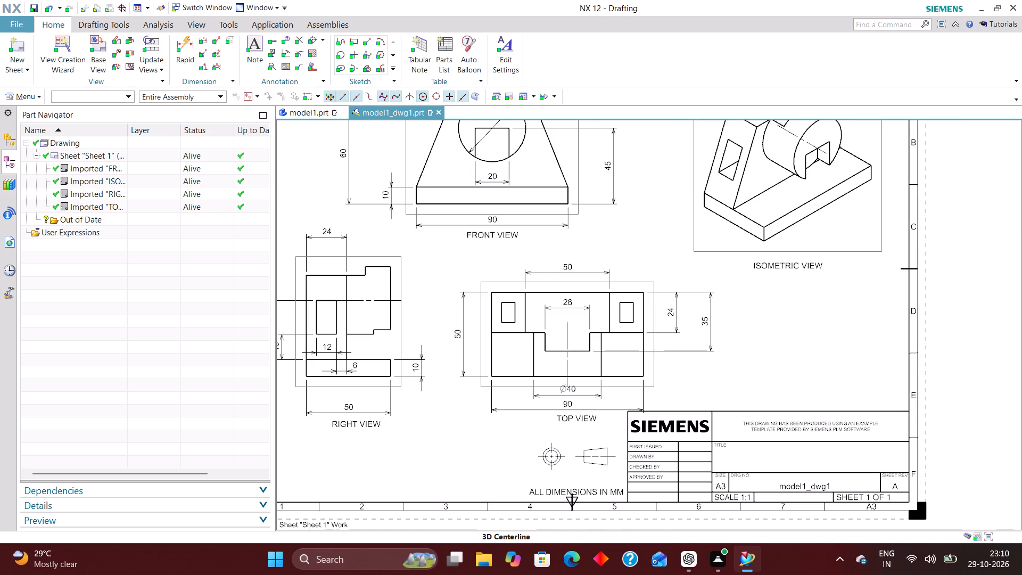
{"action": "scroll", "coordinate": [579, 324], "scroll_direction": "down", "scroll_amount": 2}
{"action": "scroll", "coordinate": [665, 323], "scroll_direction": "up", "scroll_amount": 3}
{"action": "right_click_drag", "start_coordinate": [749, 294], "coordinate": [664, 439]}
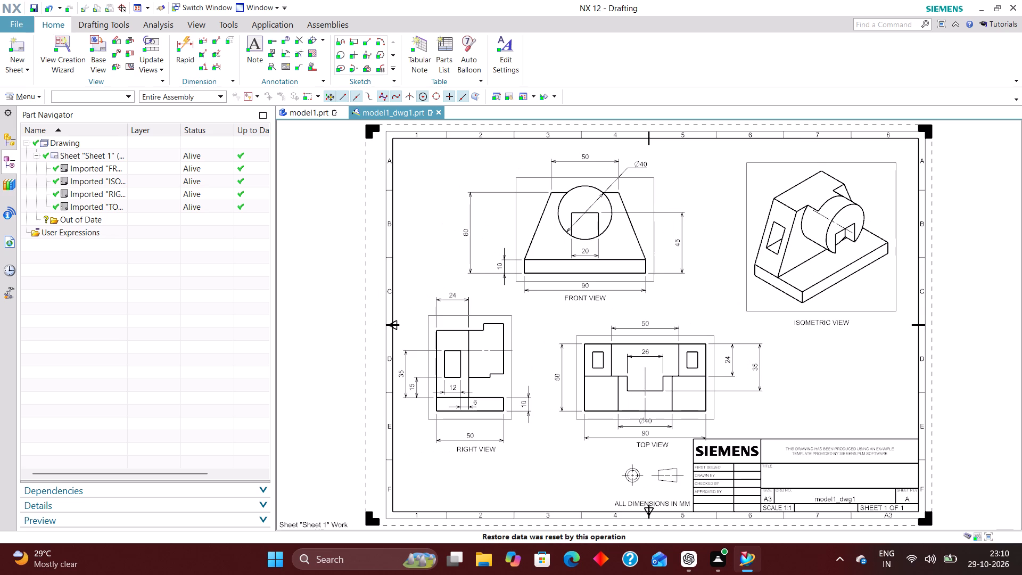
{"action": "right_click", "coordinate": [862, 315]}
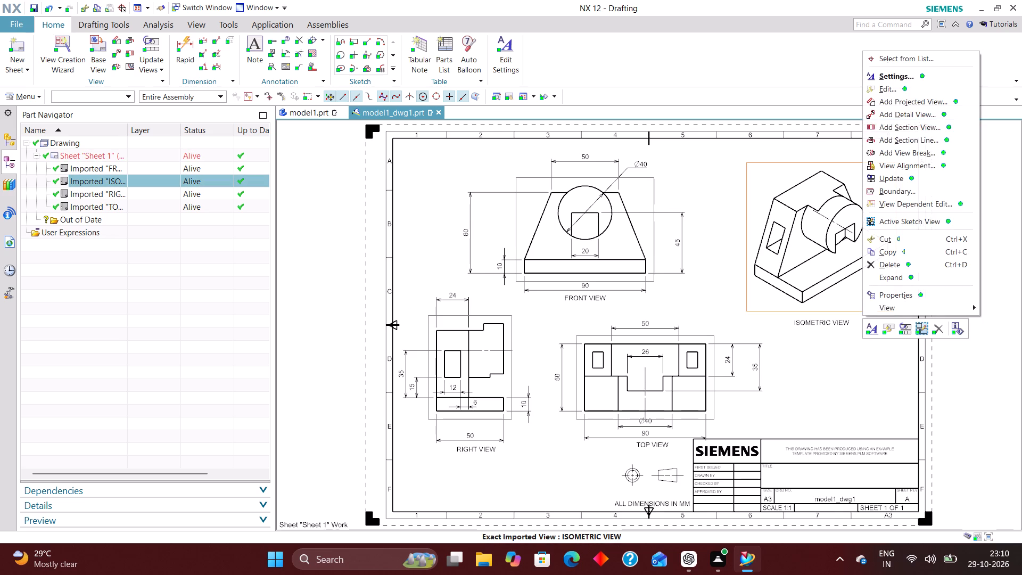
{"action": "left_click", "coordinate": [897, 79]}
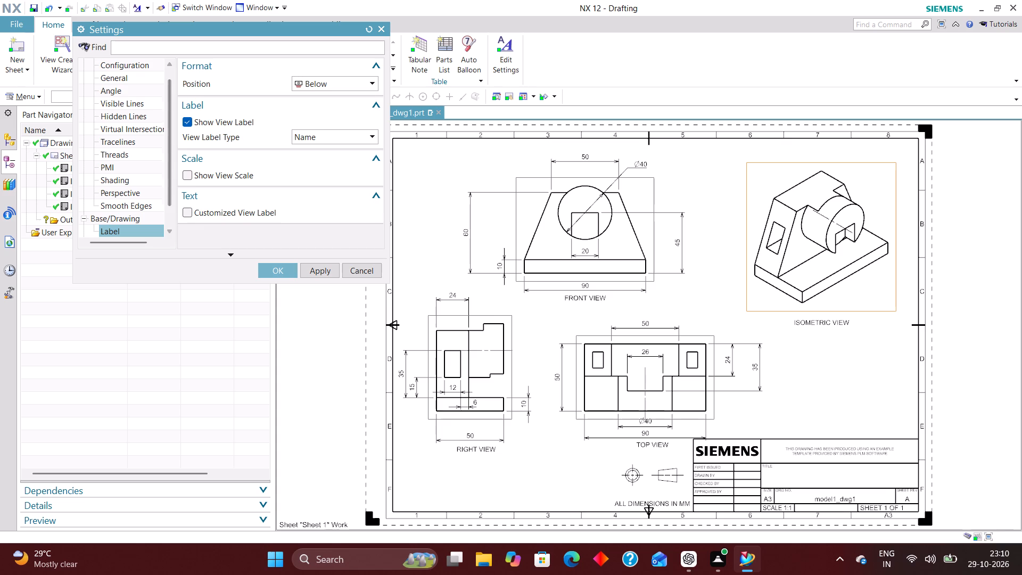
{"action": "left_click", "coordinate": [184, 173]}
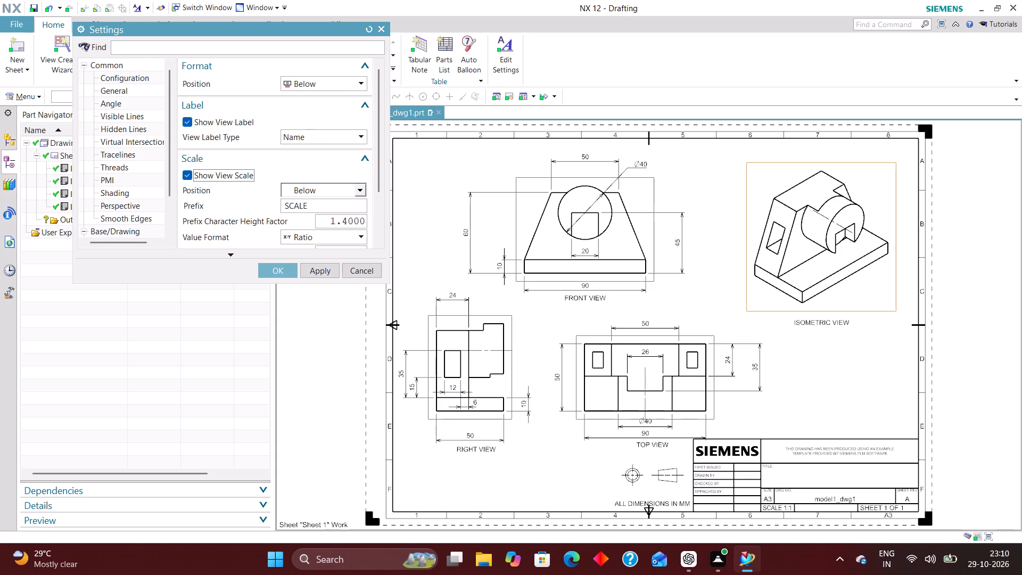
{"action": "double_click", "coordinate": [336, 191]}
{"action": "left_click", "coordinate": [323, 207]}
{"action": "key", "text": "space"}
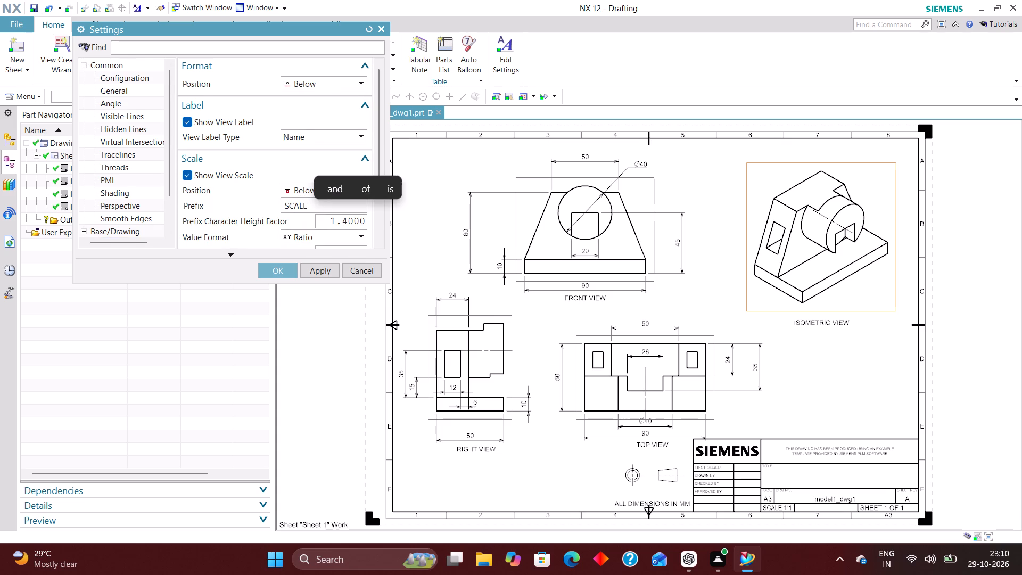
{"action": "type", "text": ":"}
{"action": "key", "text": "space"}
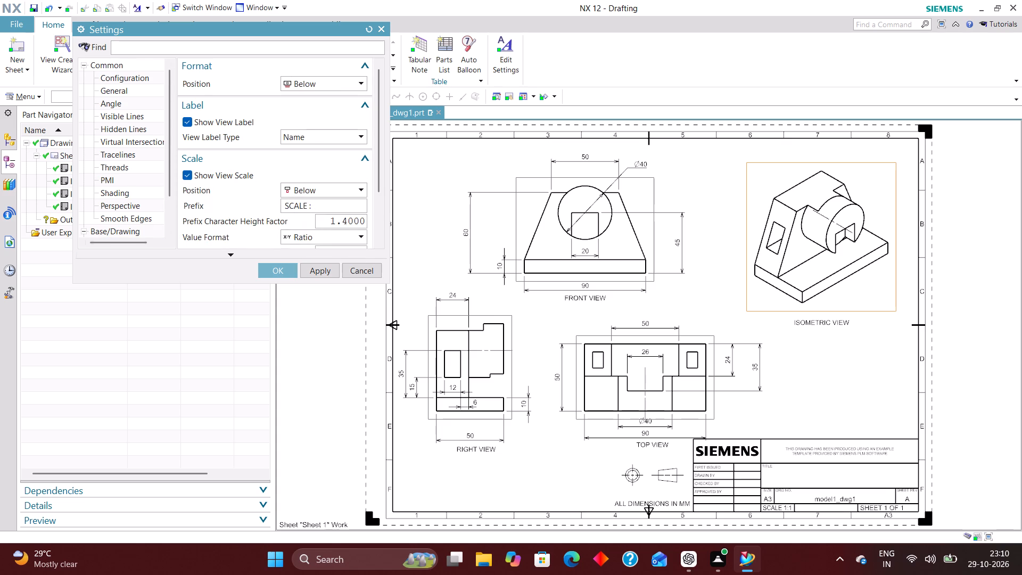
Set the isometric view scale label's prefix character height factor and character height factor to 1.
{"action": "left_click_drag", "start_coordinate": [326, 220], "coordinate": [527, 218]}
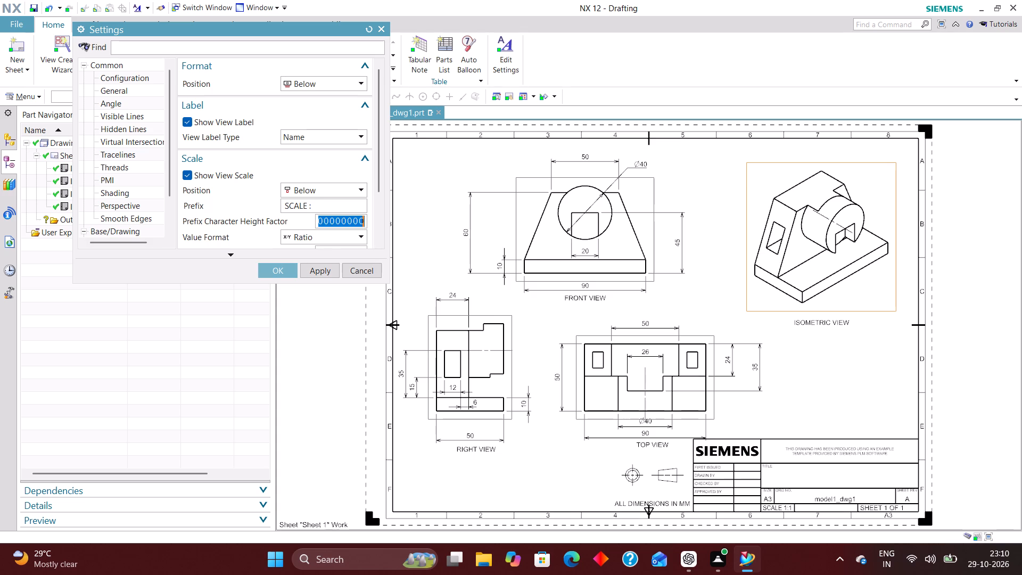
{"action": "key", "text": "1"}
{"action": "key", "text": "Return"}
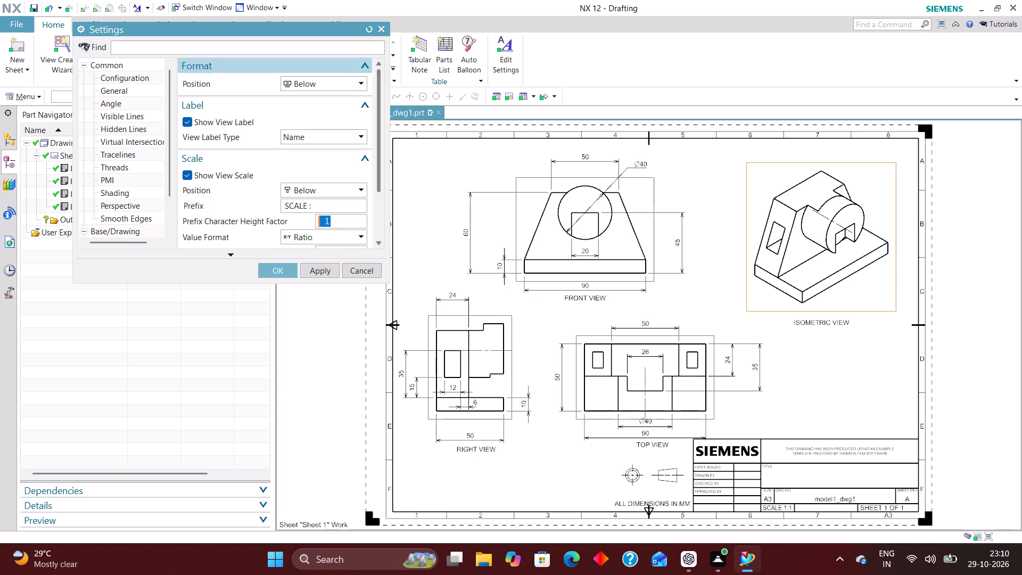
{"action": "scroll", "coordinate": [331, 129], "scroll_direction": "down", "scroll_amount": 4}
{"action": "left_click_drag", "start_coordinate": [331, 184], "coordinate": [512, 188]}
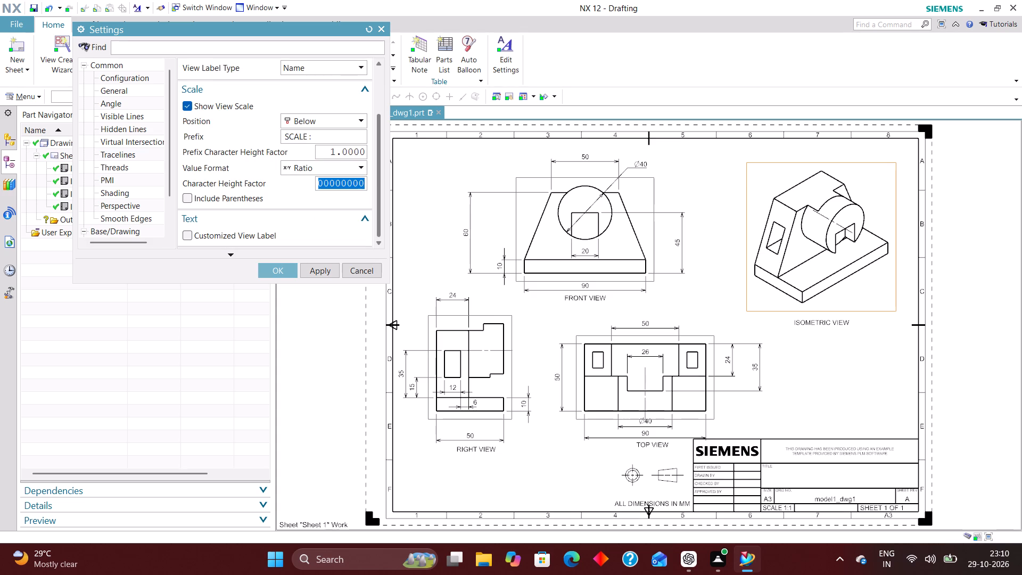
{"action": "key", "text": "1"}
{"action": "key", "text": "Return"}
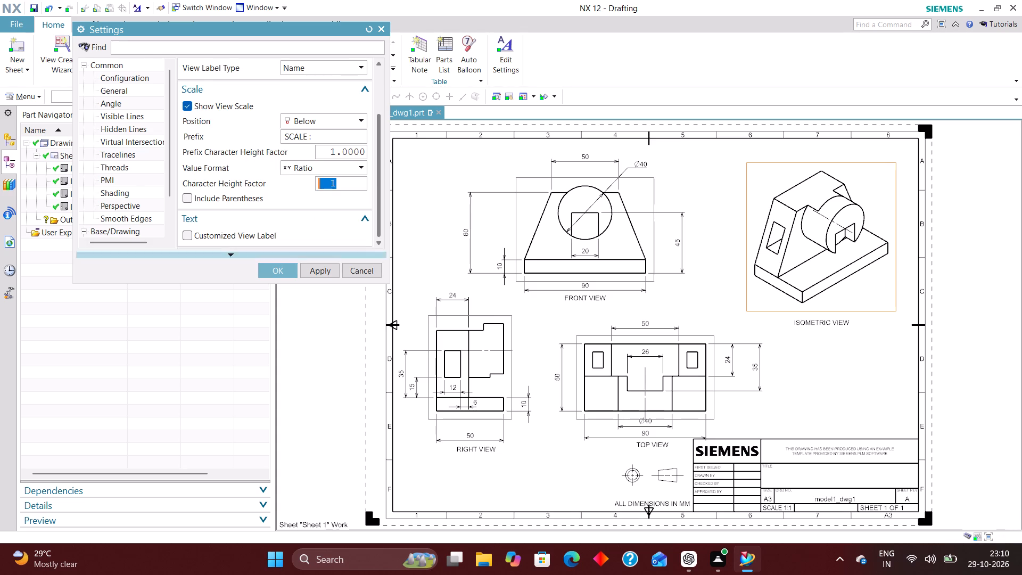
{"action": "left_click", "coordinate": [287, 272]}
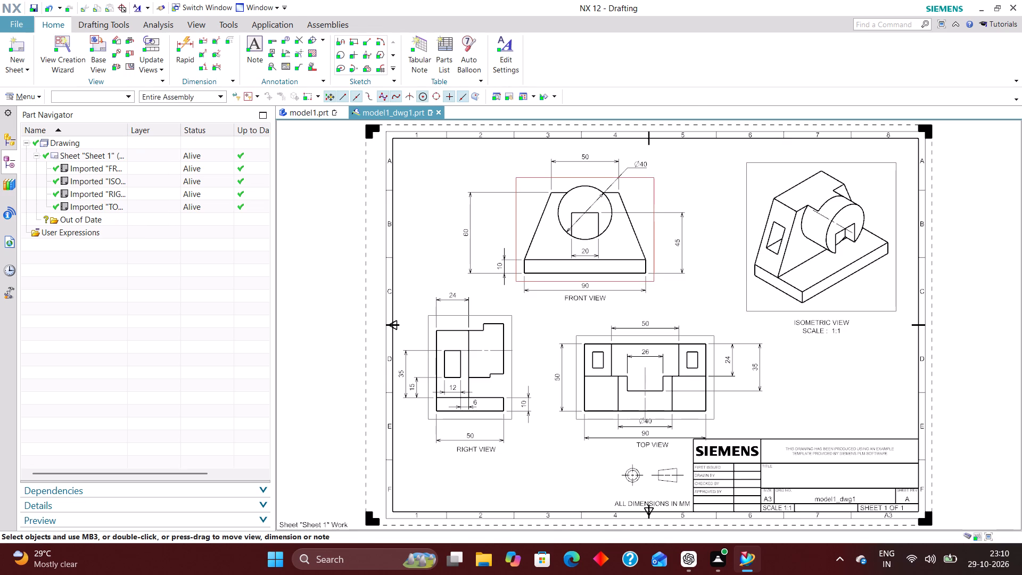
Turn on the view scale in the front view's label and set its prefix to "SCALE :".
{"action": "right_click", "coordinate": [627, 279]}
{"action": "left_click", "coordinate": [663, 41]}
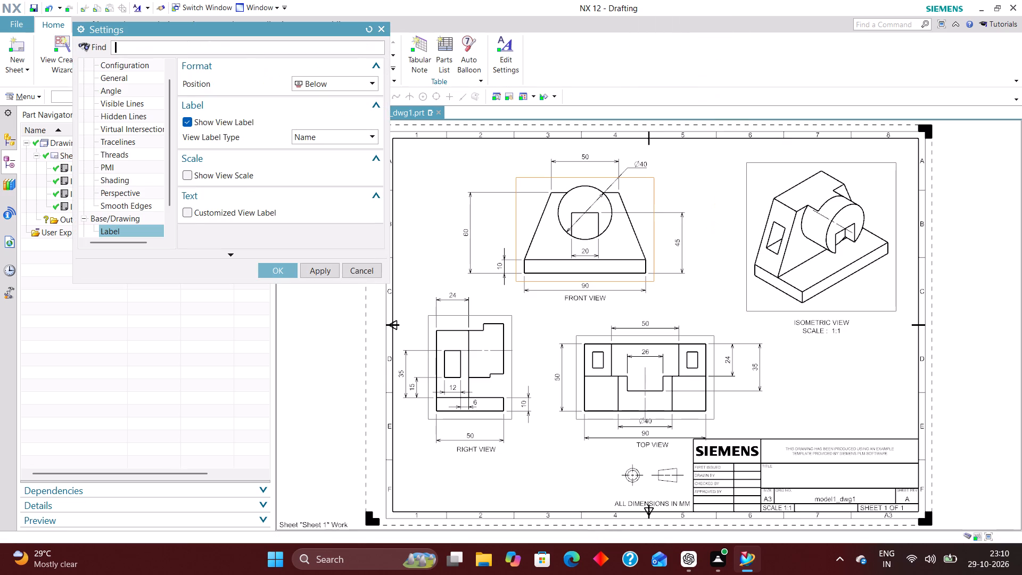
{"action": "left_click", "coordinate": [188, 176]}
{"action": "left_click", "coordinate": [307, 195]}
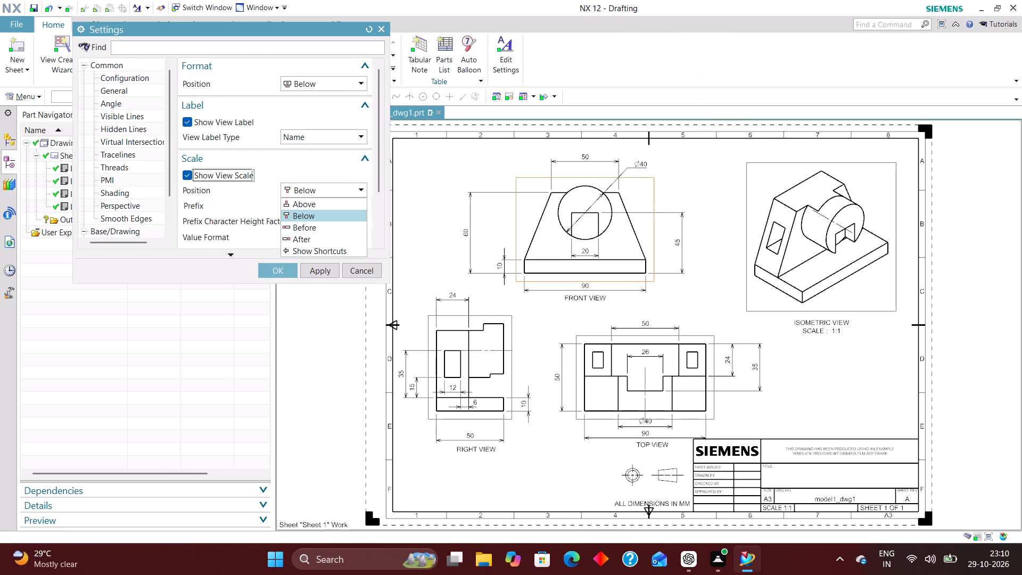
{"action": "left_click", "coordinate": [312, 188]}
{"action": "left_click", "coordinate": [311, 203]}
{"action": "key", "text": "space"}
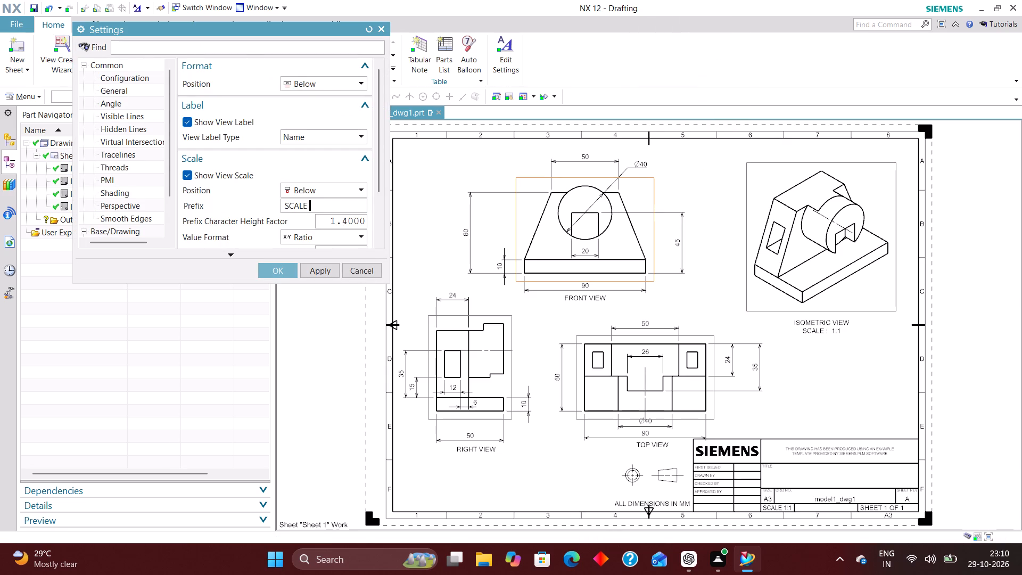
{"action": "type", "text": ":"}
{"action": "key", "text": "space"}
Set the front view scale label's prefix character height factor and character height factor to 1.
{"action": "left_click_drag", "start_coordinate": [327, 221], "coordinate": [549, 235]}
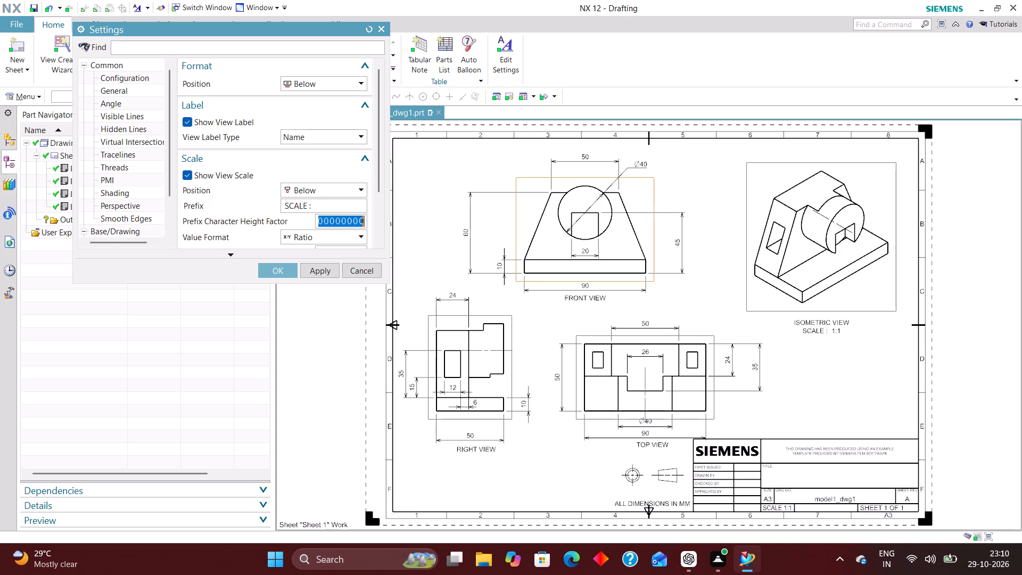
{"action": "key", "text": "1"}
{"action": "key", "text": "Return"}
{"action": "scroll", "coordinate": [359, 170], "scroll_direction": "down", "scroll_amount": 4}
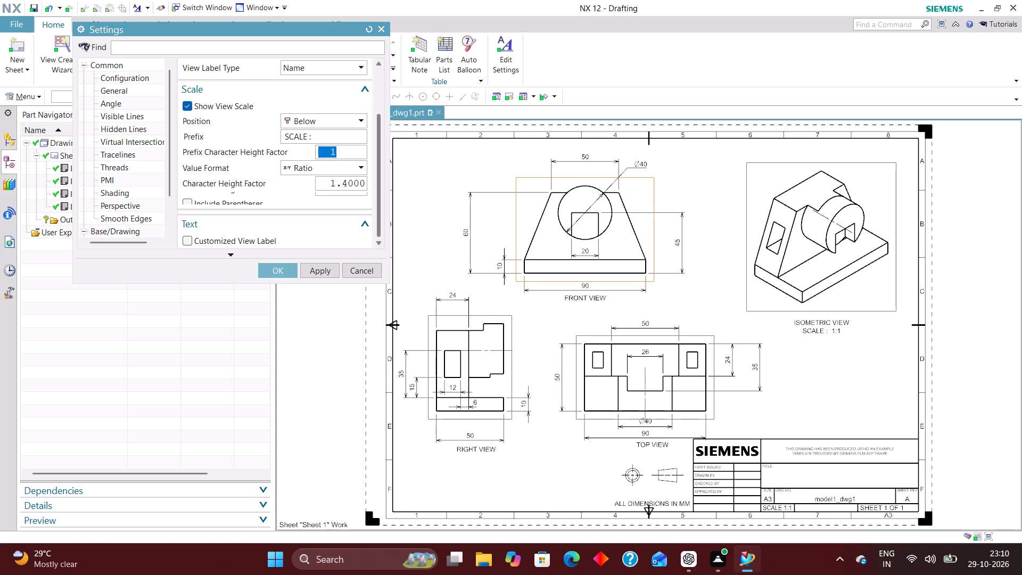
{"action": "left_click_drag", "start_coordinate": [325, 182], "coordinate": [451, 188]}
{"action": "key", "text": "1"}
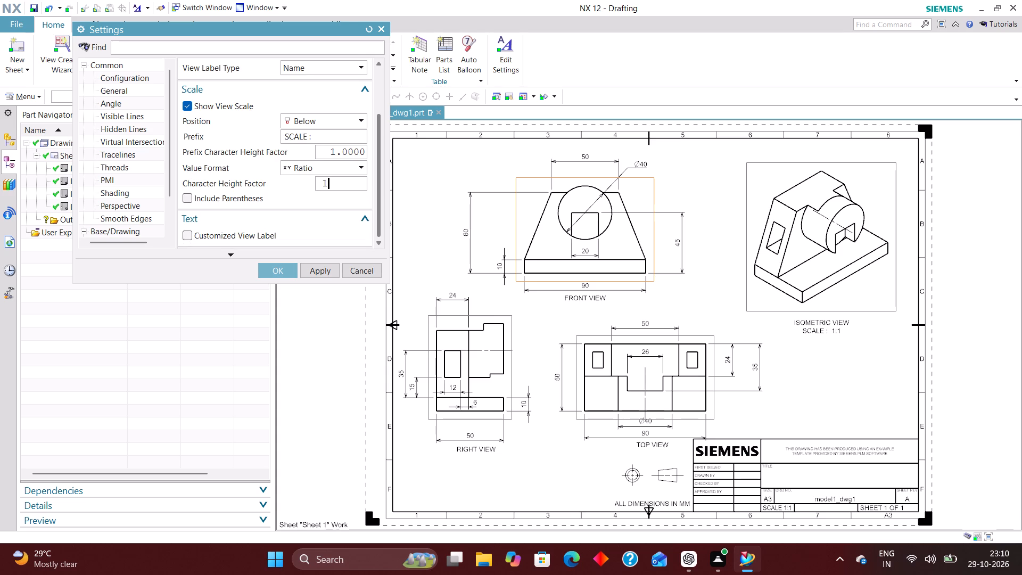
{"action": "key", "text": "Return"}
{"action": "scroll", "coordinate": [264, 200], "scroll_direction": "down", "scroll_amount": 3}
{"action": "left_click", "coordinate": [278, 270]}
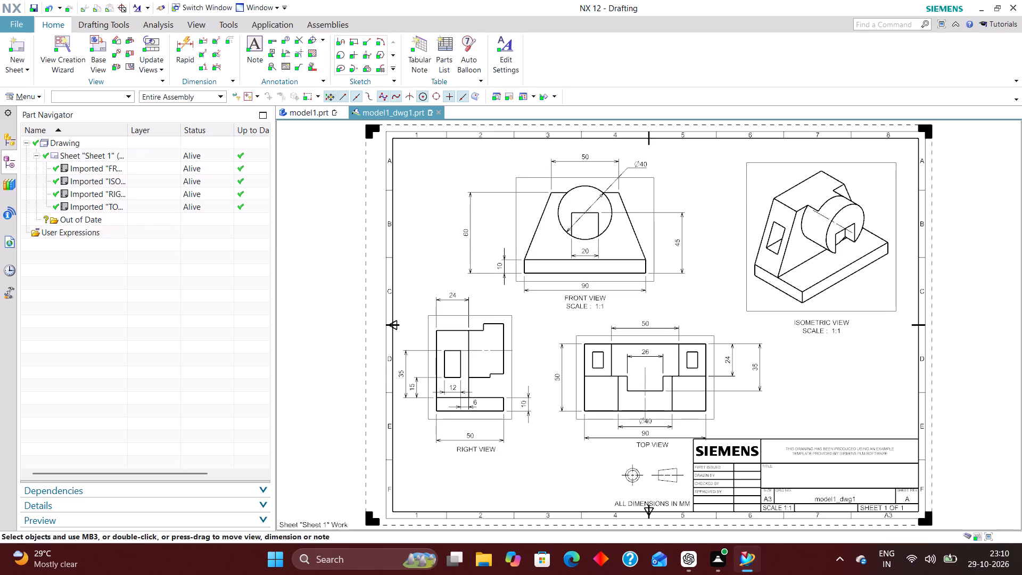
Turn on the view scale in the right view's label, with both the prefix and value character height factors at 1.
{"action": "scroll", "coordinate": [493, 443], "scroll_direction": "up", "scroll_amount": 1}
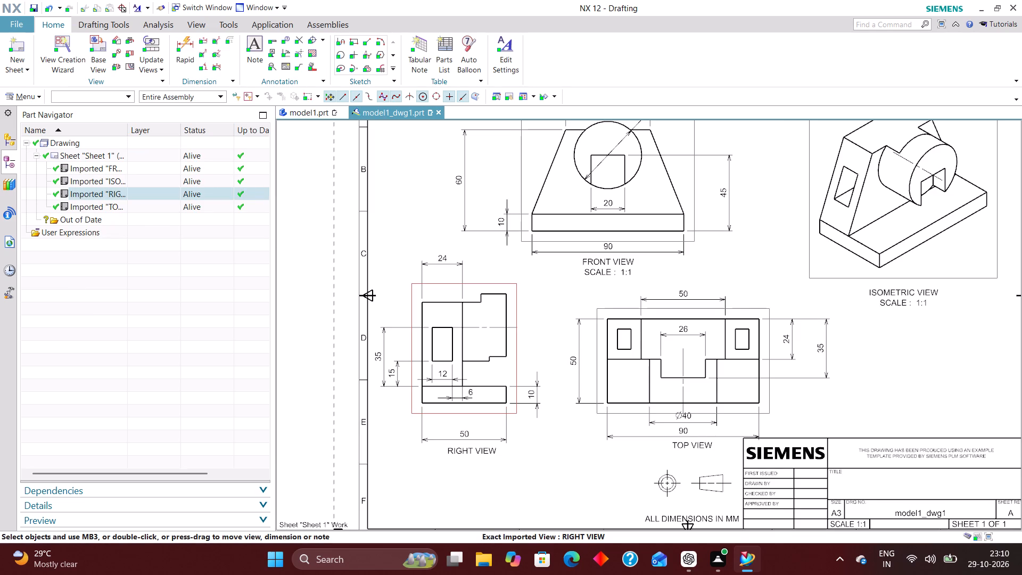
{"action": "right_click", "coordinate": [482, 416]}
{"action": "left_click", "coordinate": [545, 179]}
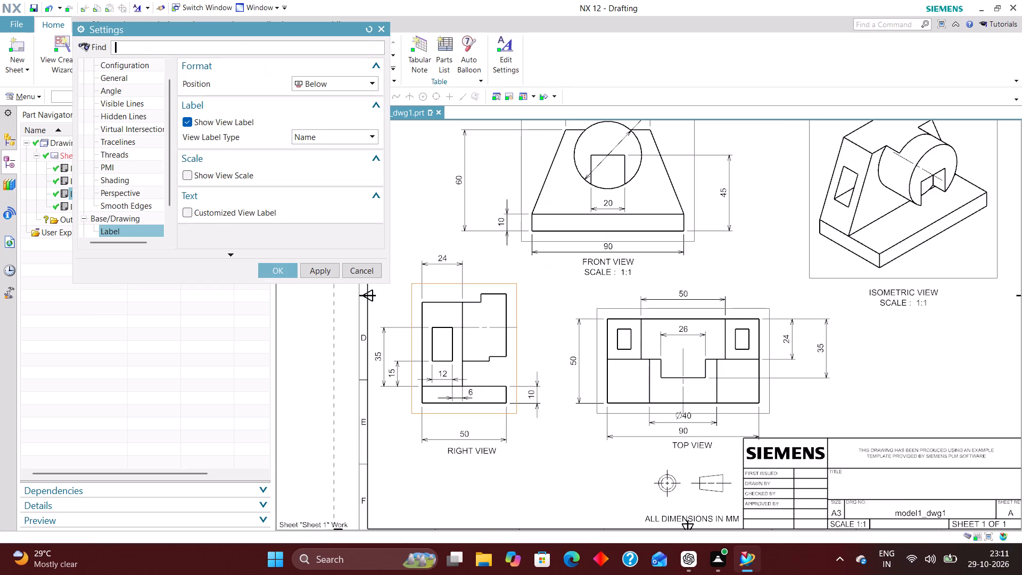
{"action": "left_click", "coordinate": [192, 174]}
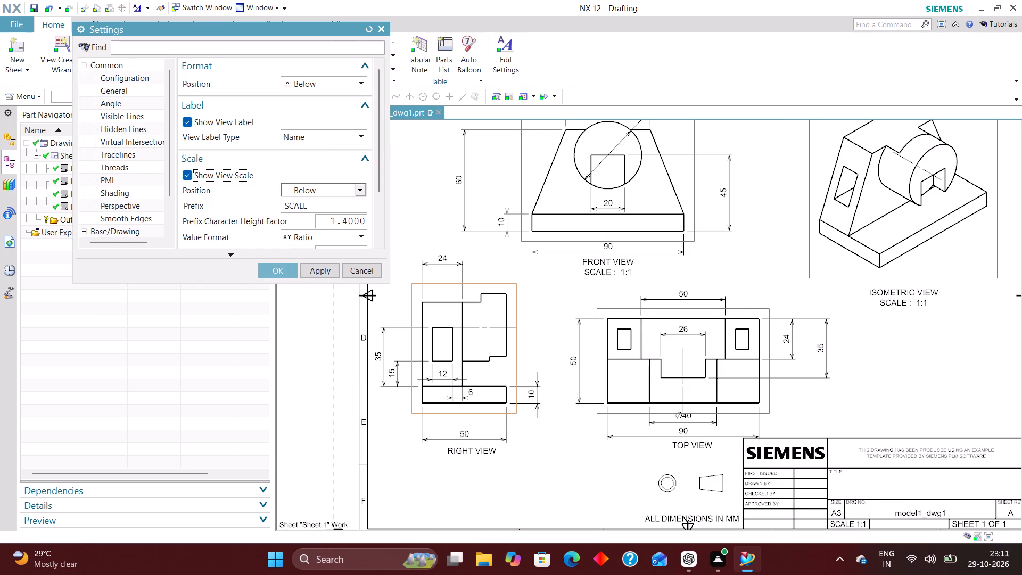
{"action": "left_click_drag", "start_coordinate": [326, 220], "coordinate": [455, 222]}
{"action": "key", "text": "1"}
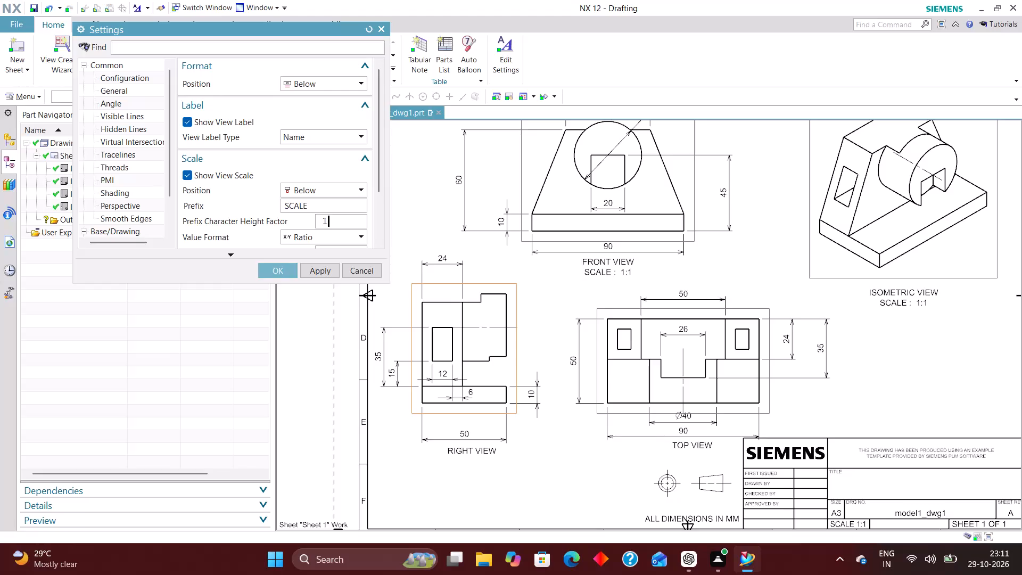
{"action": "key", "text": "Return"}
{"action": "scroll", "coordinate": [299, 181], "scroll_direction": "down", "scroll_amount": 2}
{"action": "left_click_drag", "start_coordinate": [325, 181], "coordinate": [559, 194]}
{"action": "key", "text": "1"}
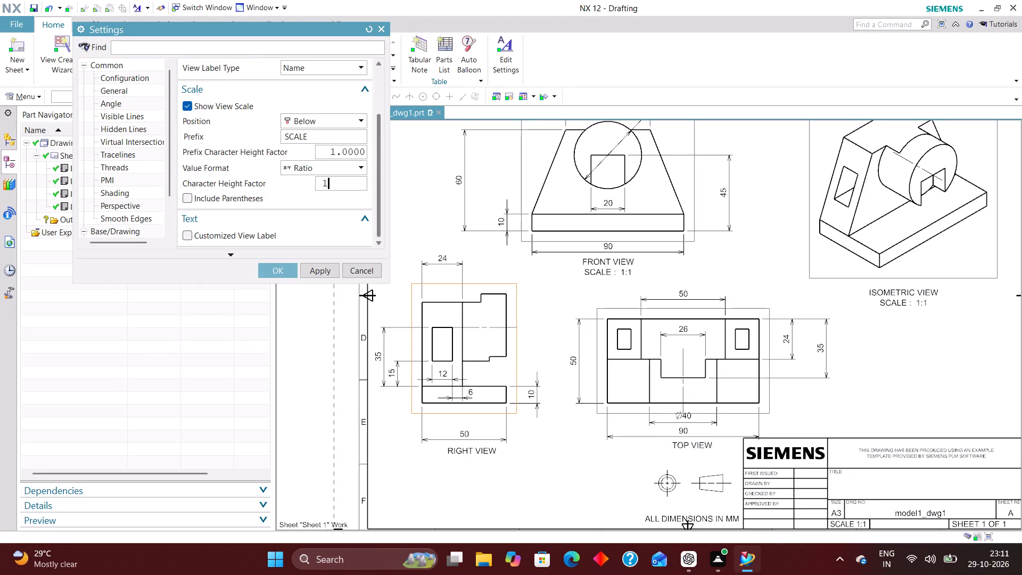
{"action": "key", "text": "Return"}
Set the right view's scale label prefix to "SCALE :".
{"action": "scroll", "coordinate": [304, 142], "scroll_direction": "up", "scroll_amount": 1}
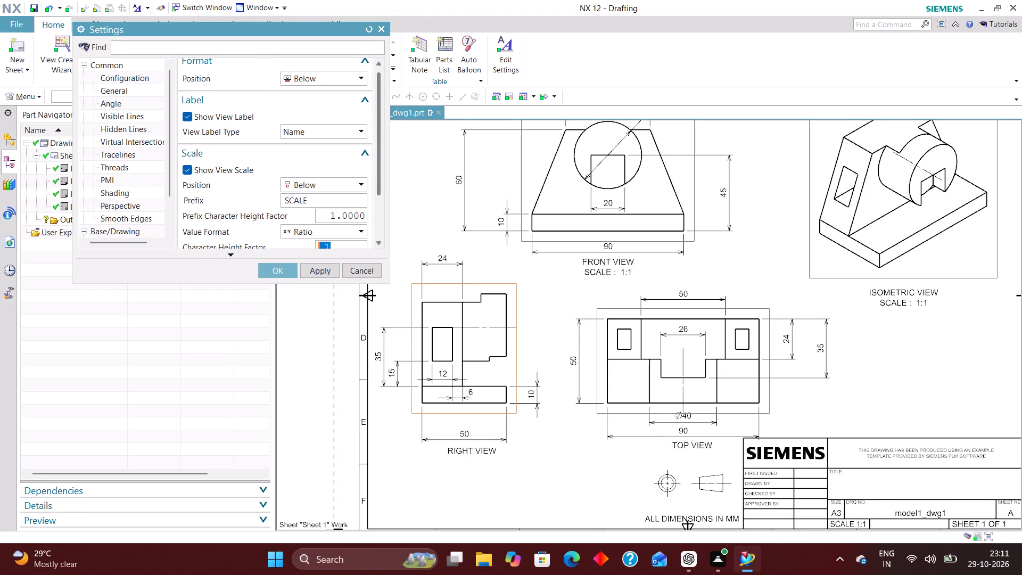
{"action": "left_click", "coordinate": [301, 201]}
{"action": "key", "text": "Right"}
{"action": "key", "text": "space"}
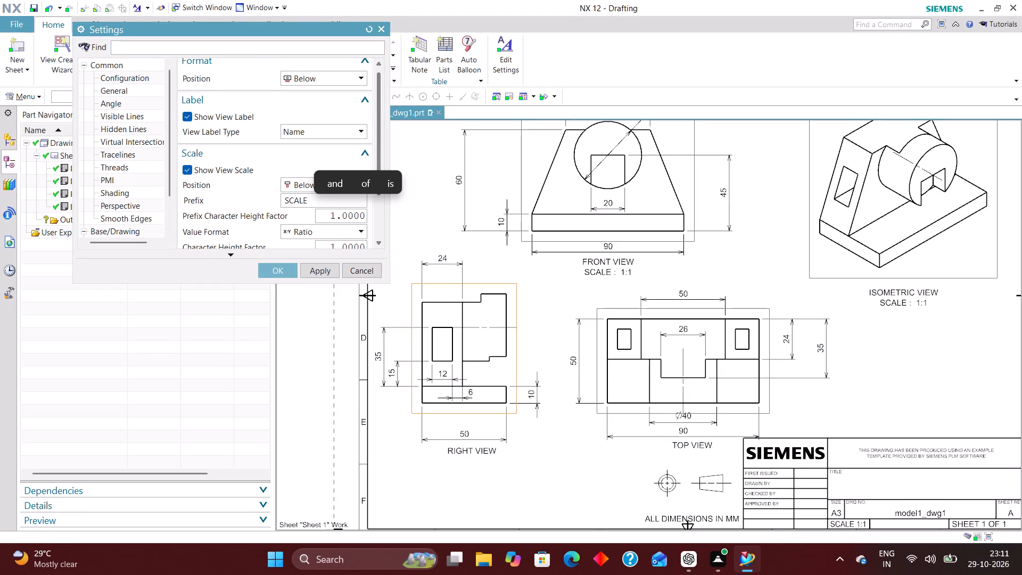
{"action": "key", "text": "shift+colon"}
{"action": "left_click", "coordinate": [282, 269]}
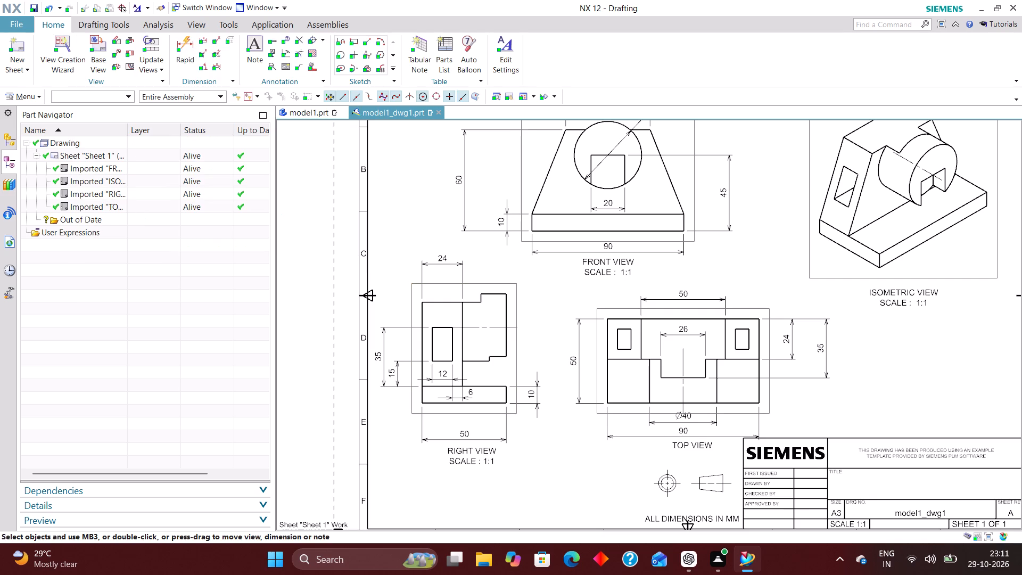
Turn on the view scale in the top view's label, with the prefix and value character height factors at 1.
{"action": "right_click", "coordinate": [743, 414]}
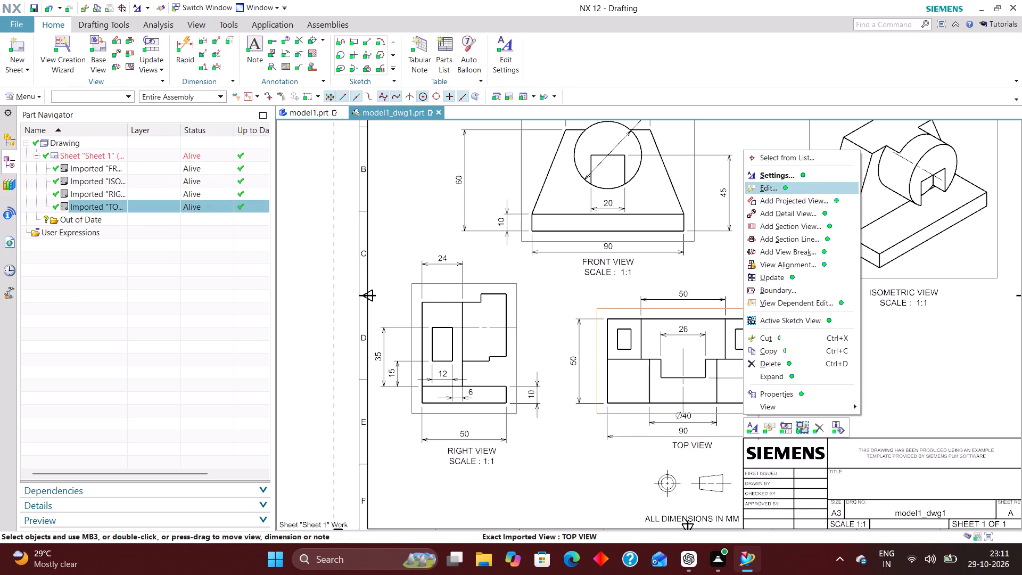
{"action": "left_click", "coordinate": [784, 171]}
{"action": "left_click", "coordinate": [182, 171]}
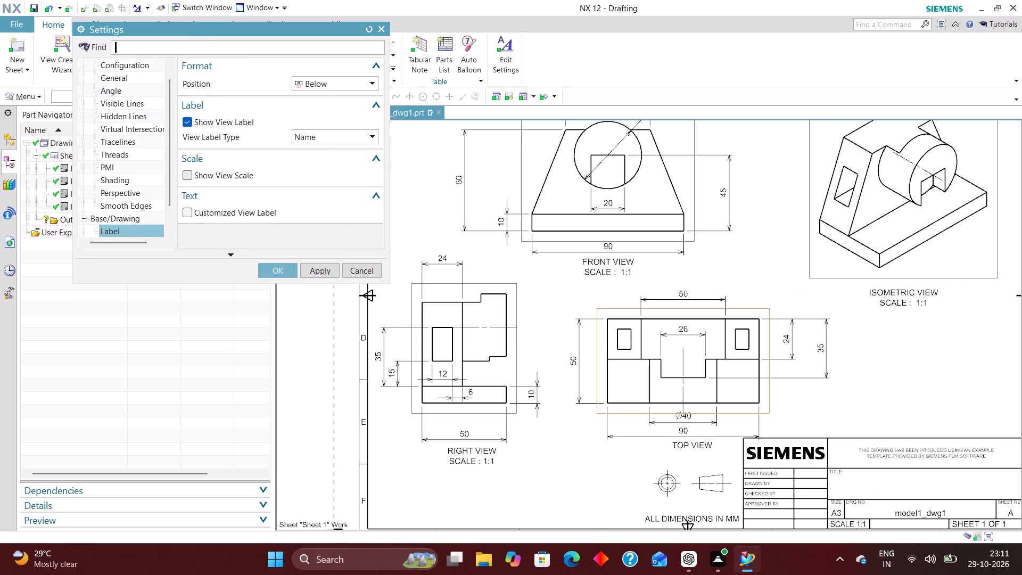
{"action": "left_click", "coordinate": [192, 175]}
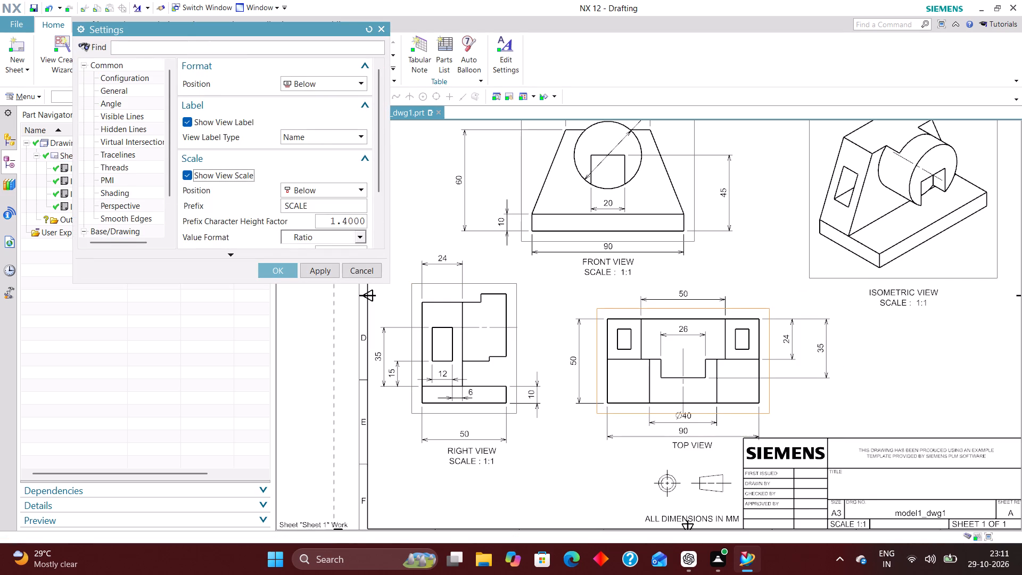
{"action": "left_click_drag", "start_coordinate": [327, 221], "coordinate": [567, 223]}
{"action": "key", "text": "1"}
{"action": "key", "text": "Return"}
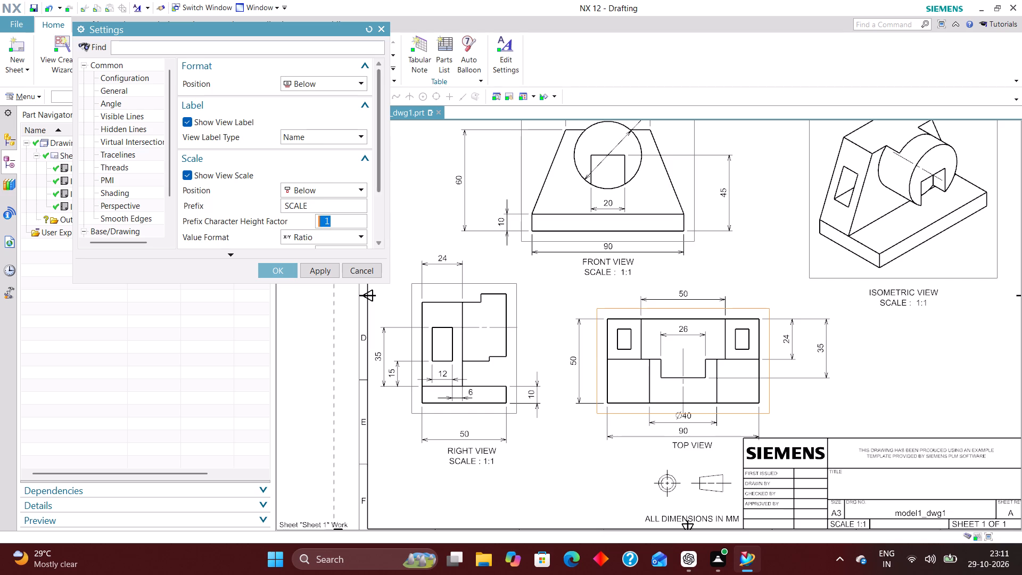
{"action": "scroll", "coordinate": [356, 208], "scroll_direction": "down", "scroll_amount": 3}
{"action": "left_click_drag", "start_coordinate": [328, 183], "coordinate": [386, 186]}
{"action": "key", "text": "1"}
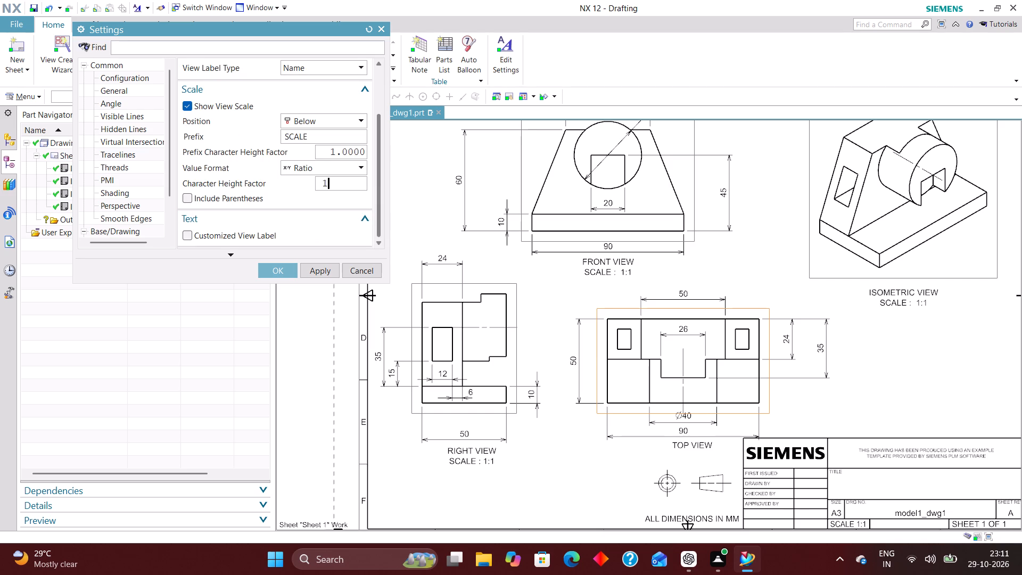
{"action": "key", "text": "Return"}
Set the top view's scale label prefix to "SCALE :".
{"action": "left_click", "coordinate": [322, 138]}
{"action": "key", "text": "space"}
{"action": "key", "text": "shift+colon"}
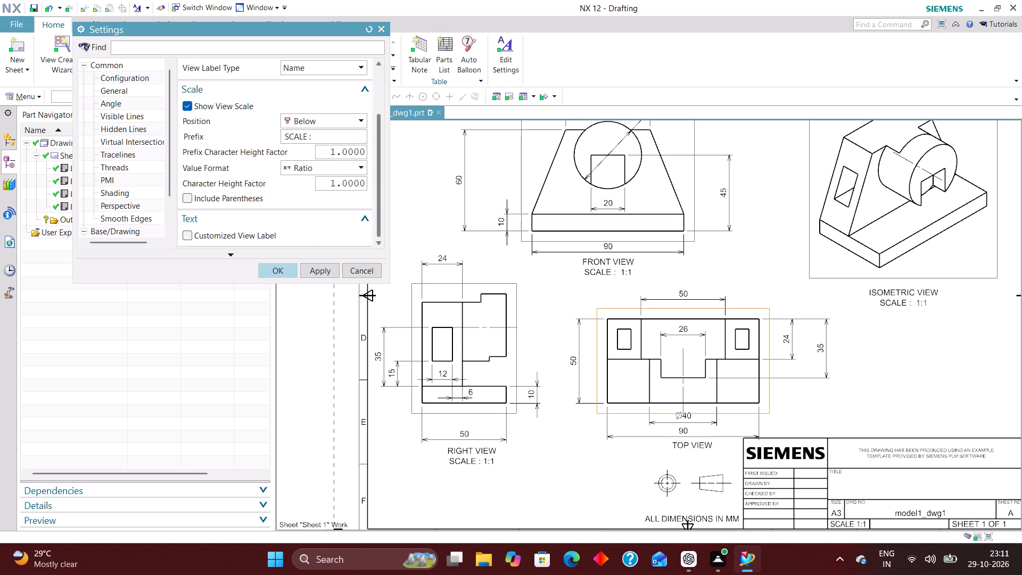
{"action": "left_click", "coordinate": [284, 268]}
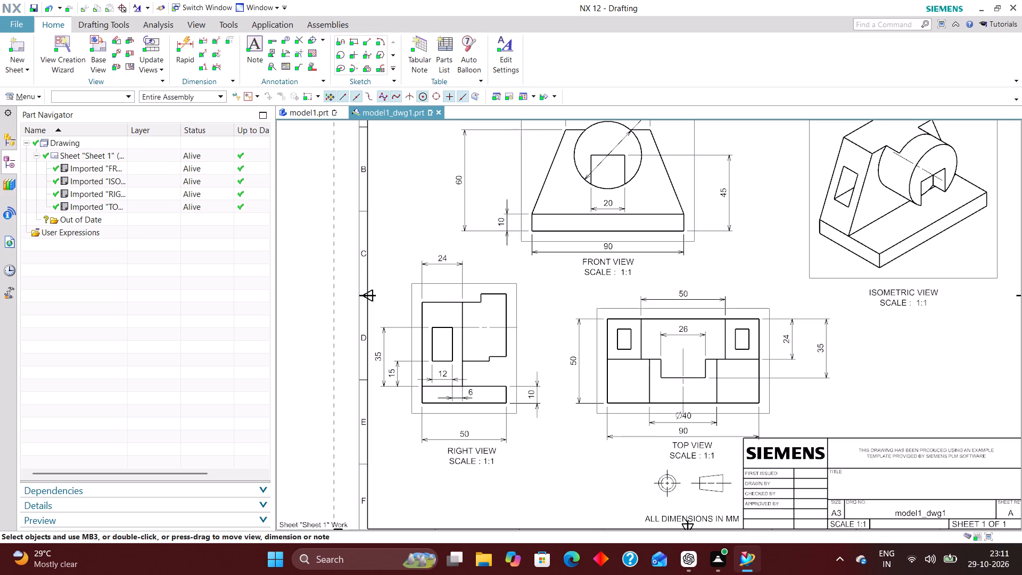
Set the text justification of the isometric view's name and scale label to Left.
{"action": "scroll", "coordinate": [924, 306], "scroll_direction": "up", "scroll_amount": 2}
{"action": "double_click", "coordinate": [904, 303]}
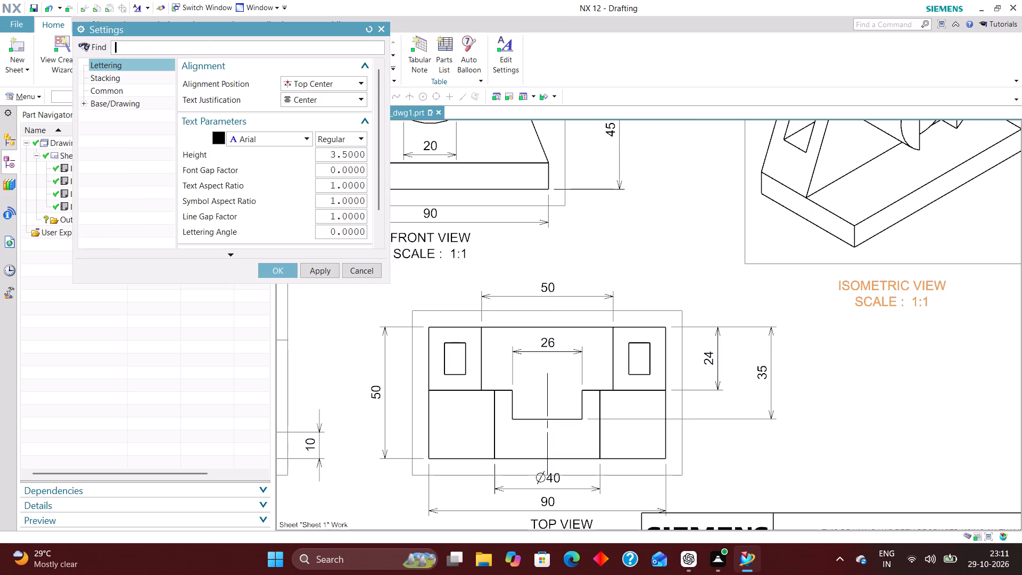
{"action": "left_click", "coordinate": [328, 91]}
{"action": "left_click", "coordinate": [328, 101]}
{"action": "left_click", "coordinate": [318, 111]}
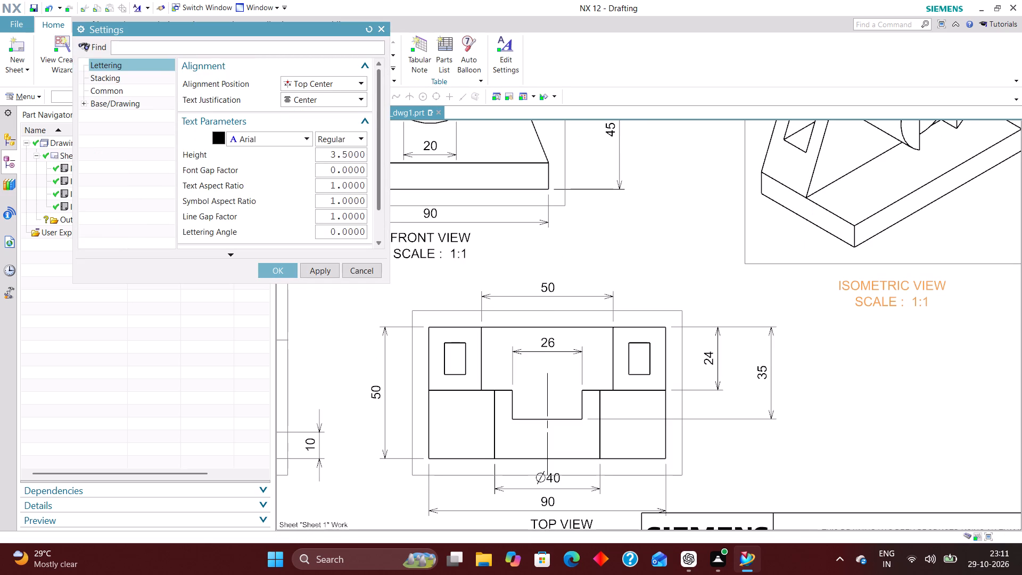
{"action": "left_click", "coordinate": [282, 272]}
Set the text justification of the front view's name and scale label to Left.
{"action": "scroll", "coordinate": [631, 283], "scroll_direction": "down", "scroll_amount": 2}
{"action": "scroll", "coordinate": [487, 272], "scroll_direction": "up", "scroll_amount": 1}
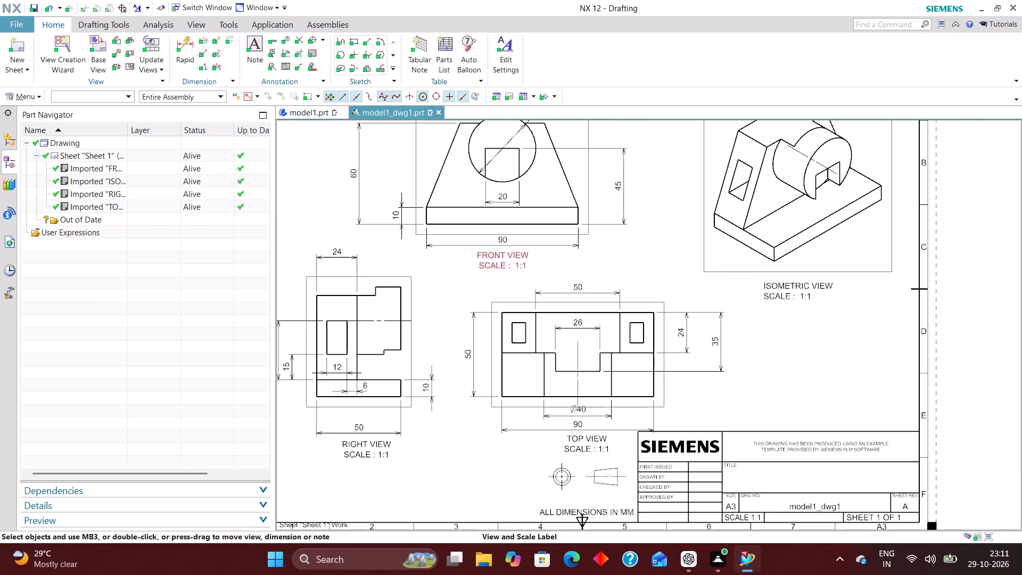
{"action": "scroll", "coordinate": [487, 272], "scroll_direction": "up", "scroll_amount": 1}
{"action": "double_click", "coordinate": [499, 261]}
{"action": "left_click", "coordinate": [334, 97]}
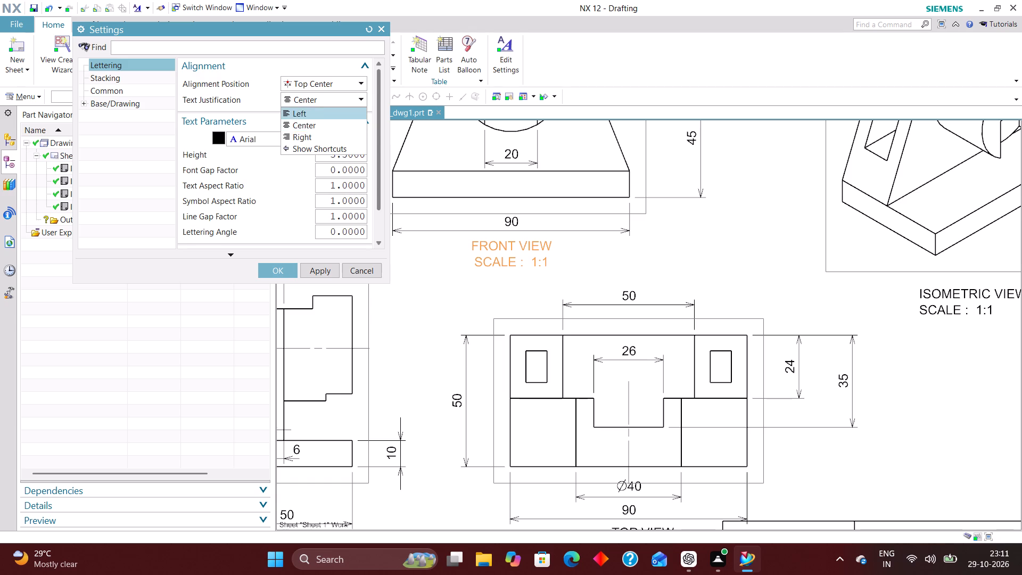
{"action": "left_click", "coordinate": [309, 117]}
{"action": "left_click", "coordinate": [278, 276]}
Set the text justification of the right view's name and scale label to Left.
{"action": "scroll", "coordinate": [769, 292], "scroll_direction": "down", "scroll_amount": 2}
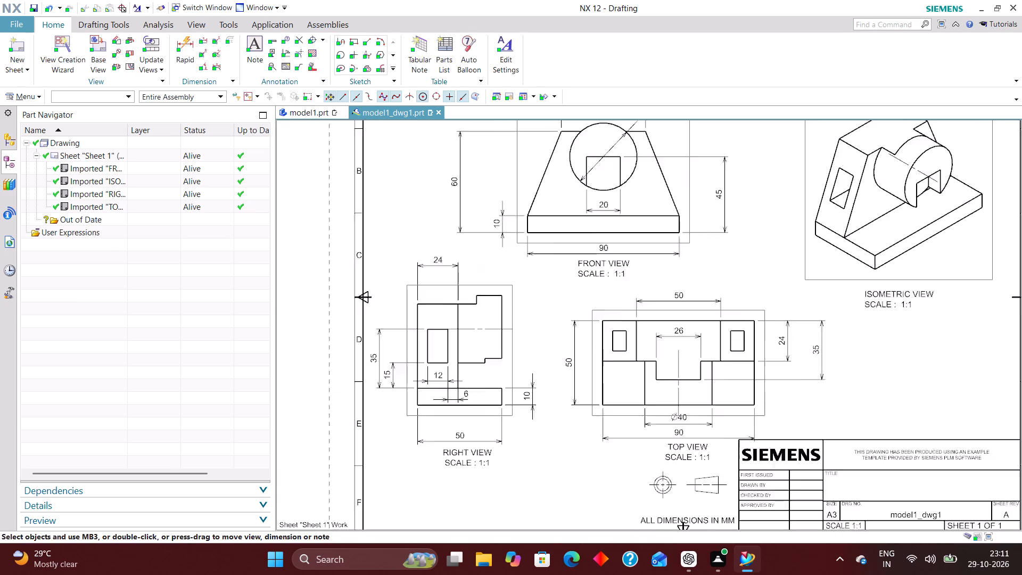
{"action": "scroll", "coordinate": [753, 309], "scroll_direction": "down", "scroll_amount": 1}
{"action": "scroll", "coordinate": [530, 433], "scroll_direction": "up", "scroll_amount": 4}
{"action": "double_click", "coordinate": [537, 431]}
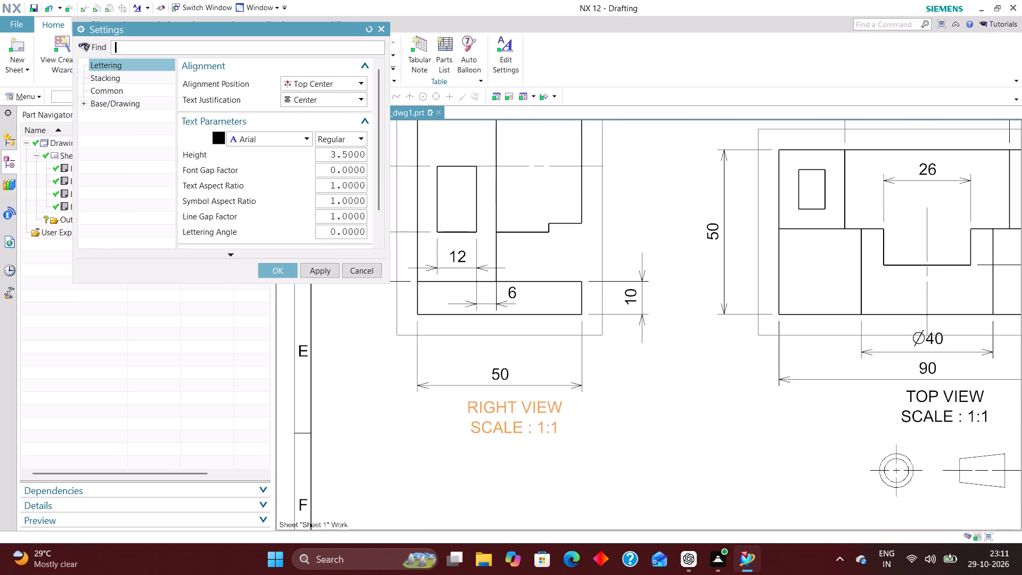
{"action": "left_click", "coordinate": [333, 103]}
{"action": "left_click", "coordinate": [322, 114]}
{"action": "left_click", "coordinate": [281, 270]}
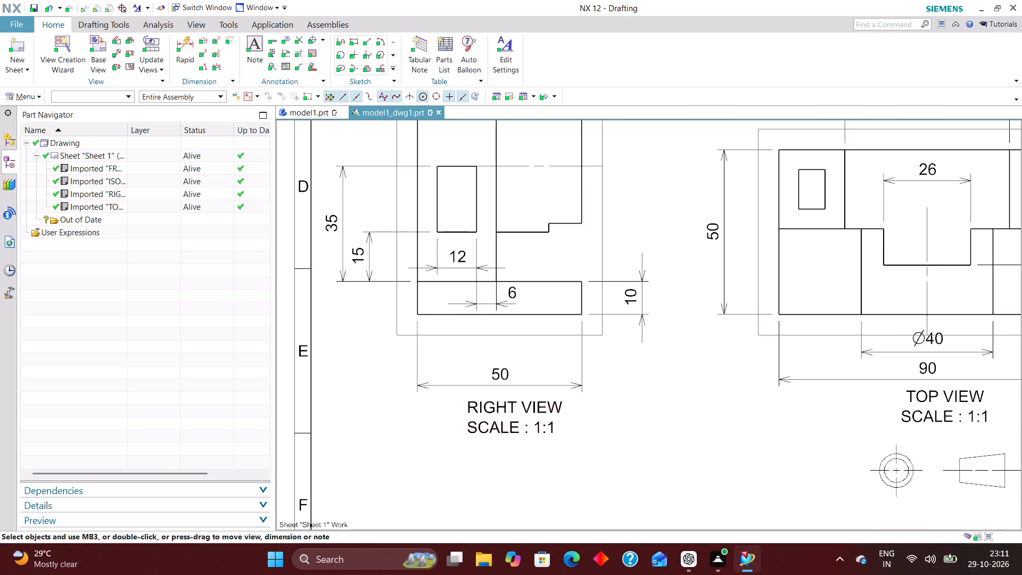
Set the text justification of the top view's name and scale label to Left.
{"action": "scroll", "coordinate": [444, 345], "scroll_direction": "down", "scroll_amount": 4}
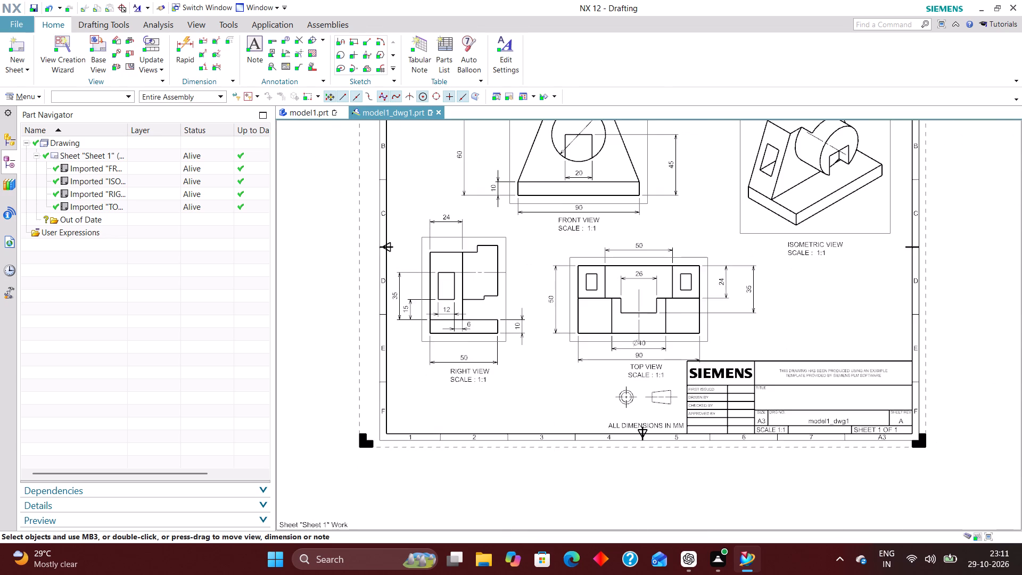
{"action": "scroll", "coordinate": [650, 391], "scroll_direction": "up", "scroll_amount": 4}
{"action": "double_click", "coordinate": [641, 355]}
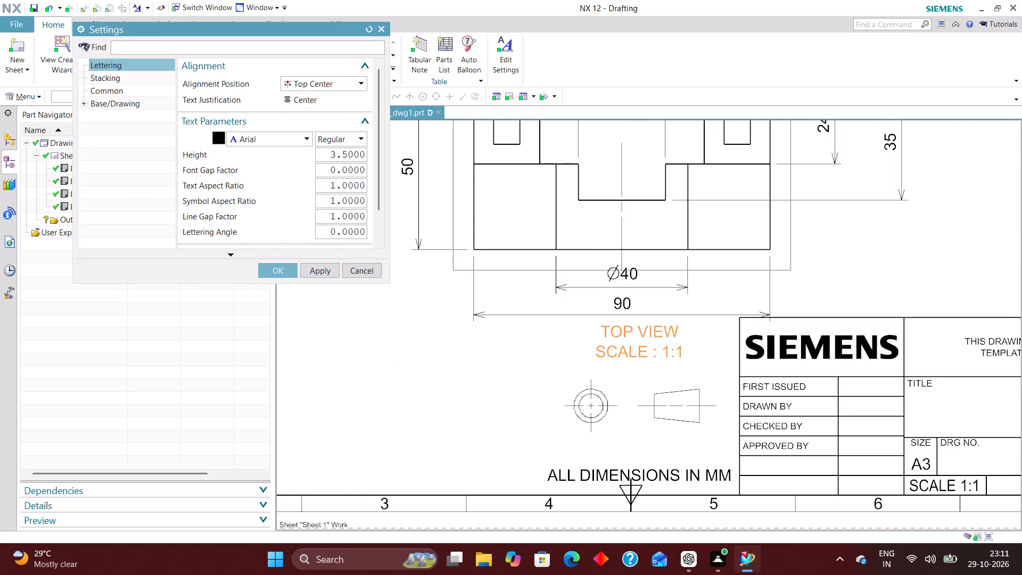
{"action": "left_click", "coordinate": [325, 98]}
{"action": "left_click", "coordinate": [322, 113]}
{"action": "left_click", "coordinate": [269, 271]}
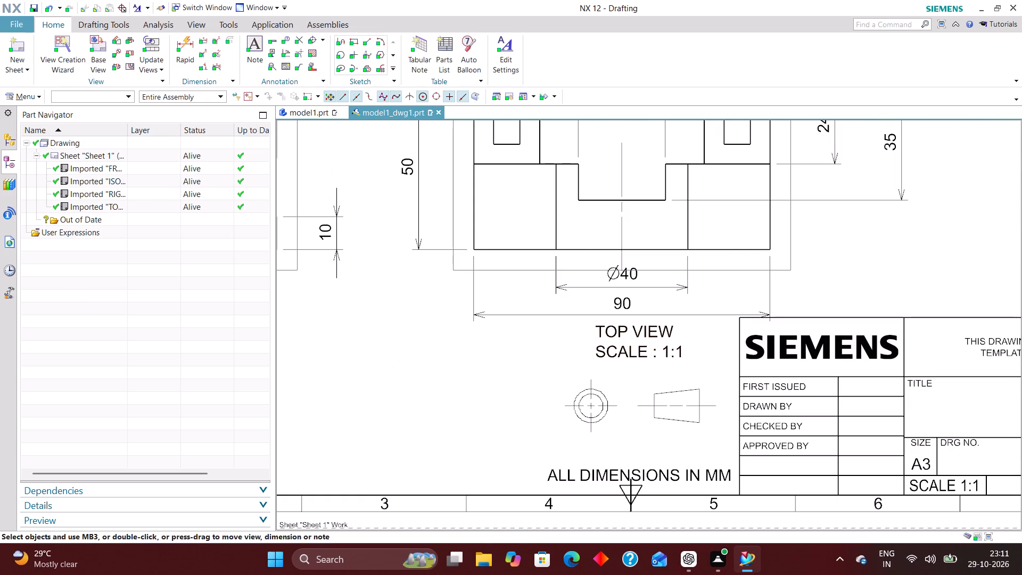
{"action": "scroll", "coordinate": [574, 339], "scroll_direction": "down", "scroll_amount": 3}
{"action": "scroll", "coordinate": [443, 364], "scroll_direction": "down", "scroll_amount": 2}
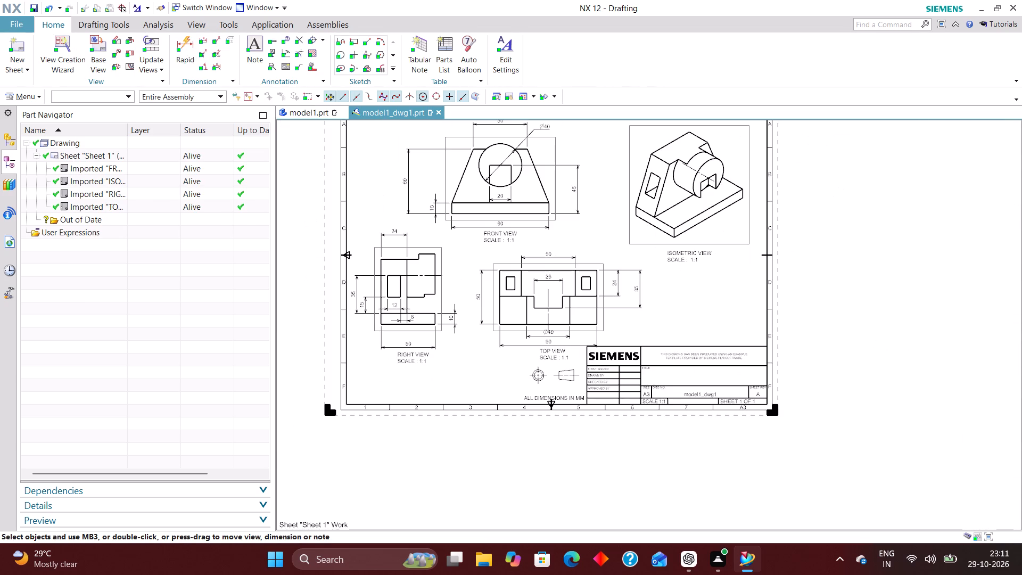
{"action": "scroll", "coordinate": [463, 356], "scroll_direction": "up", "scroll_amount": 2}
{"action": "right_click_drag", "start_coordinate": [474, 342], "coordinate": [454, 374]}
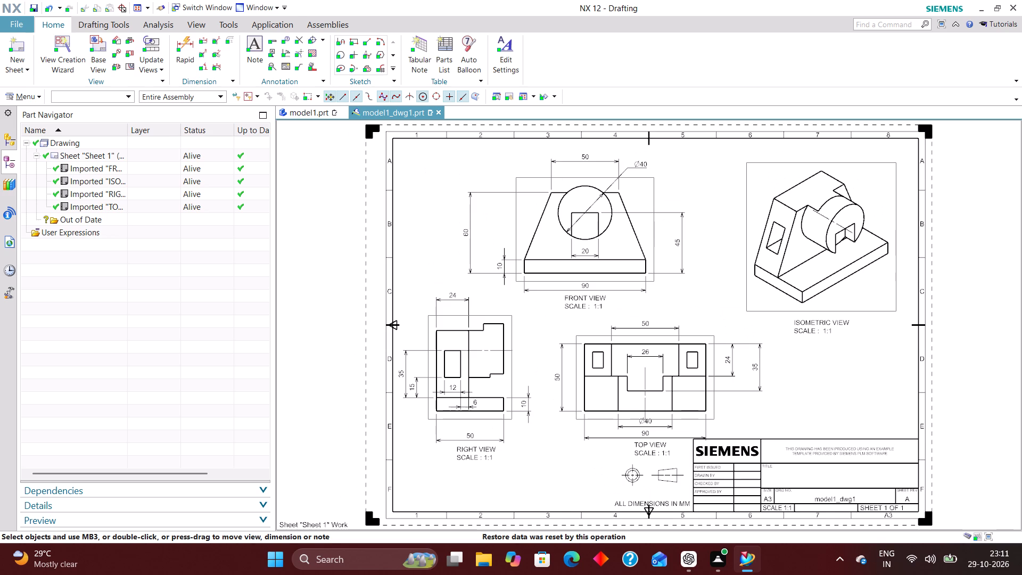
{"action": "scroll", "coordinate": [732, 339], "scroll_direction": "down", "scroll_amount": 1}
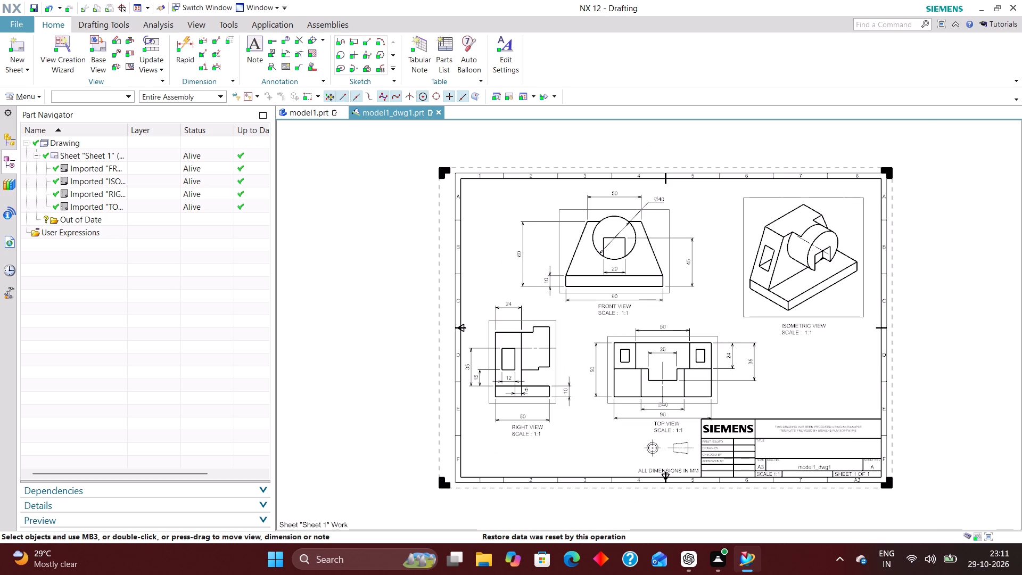
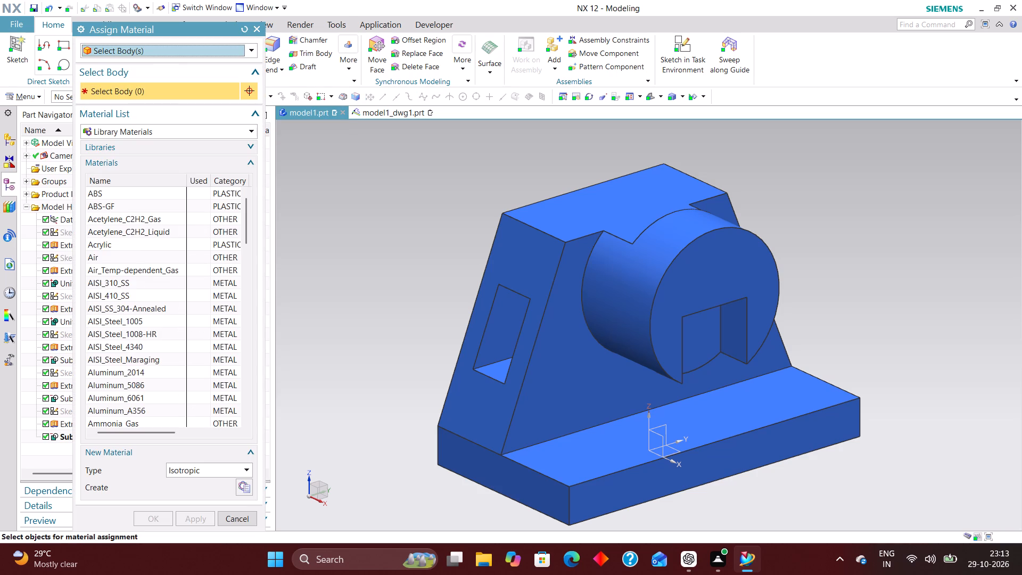
Check the library list for the material in use, and enter IRON_60 in the drawing title block's cell beside MATERIAL (Label11).
{"action": "scroll", "coordinate": [169, 311], "scroll_direction": "down", "scroll_amount": 13}
{"action": "scroll", "coordinate": [155, 294], "scroll_direction": "up", "scroll_amount": 2}
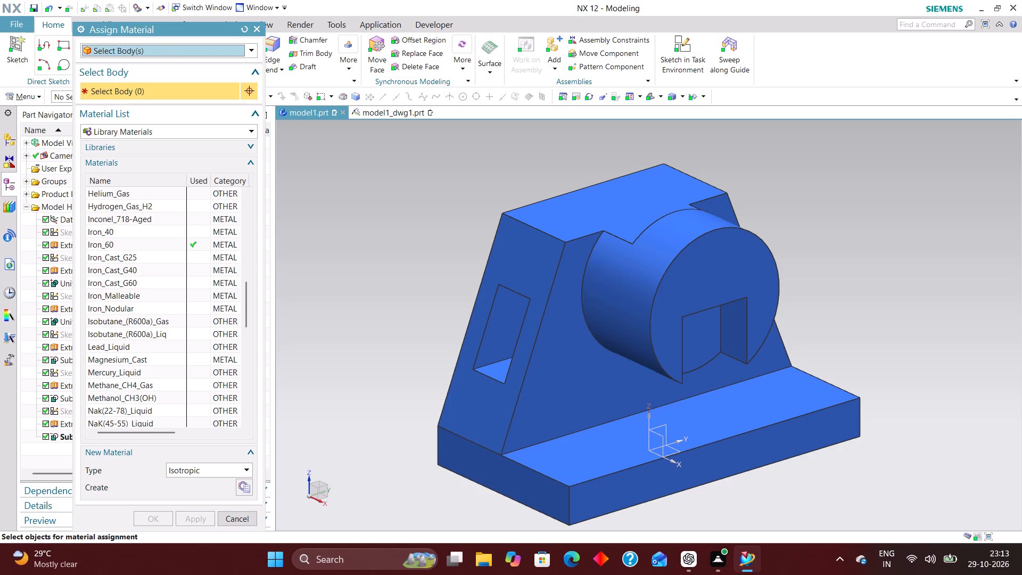
{"action": "left_click", "coordinate": [236, 518]}
{"action": "left_click", "coordinate": [385, 114]}
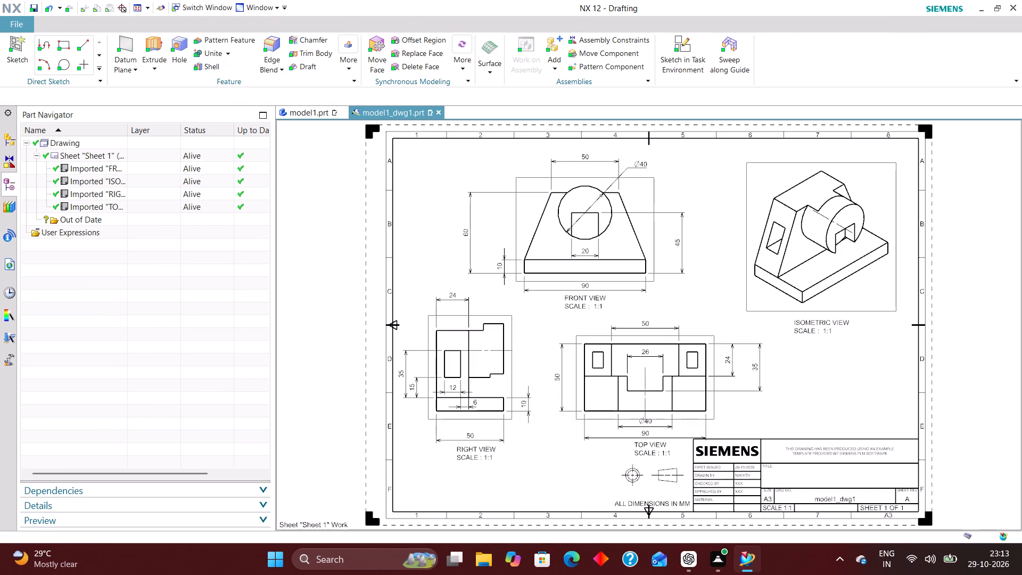
{"action": "right_click", "coordinate": [696, 468]}
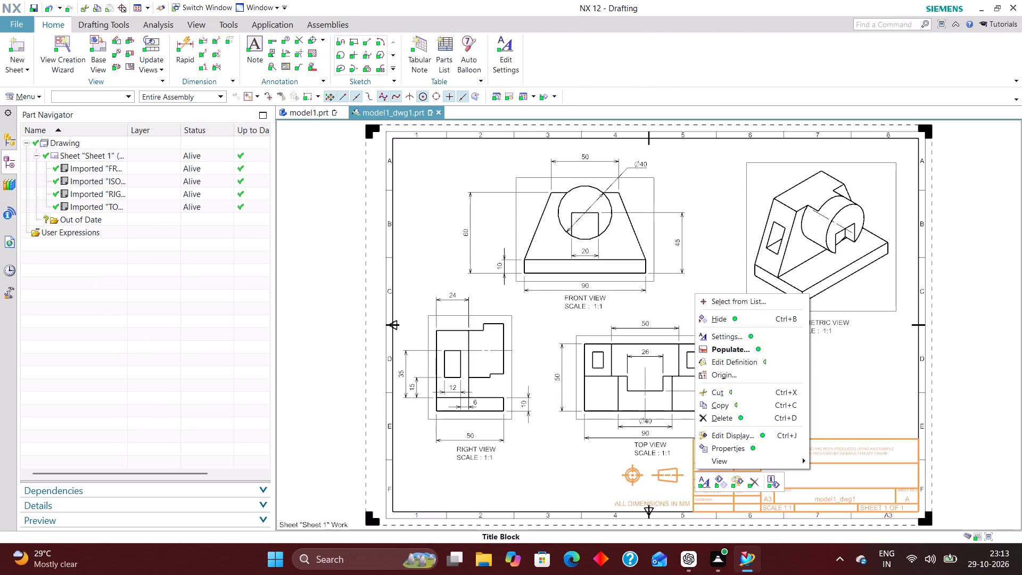
{"action": "left_click", "coordinate": [750, 354]}
{"action": "left_click", "coordinate": [147, 171]}
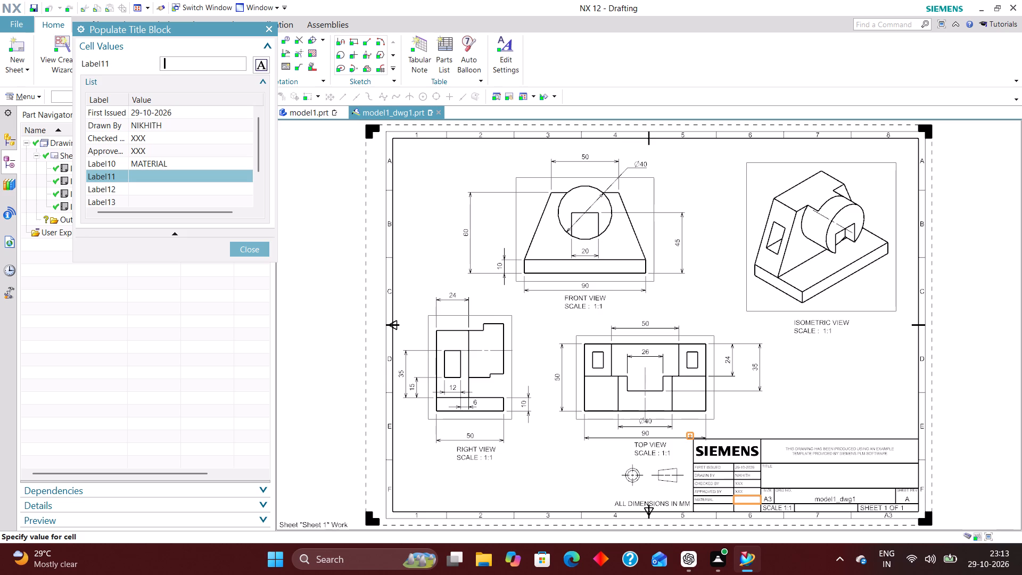
{"action": "key", "text": "i"}
{"action": "key", "text": "r"}
{"action": "key", "text": "o"}
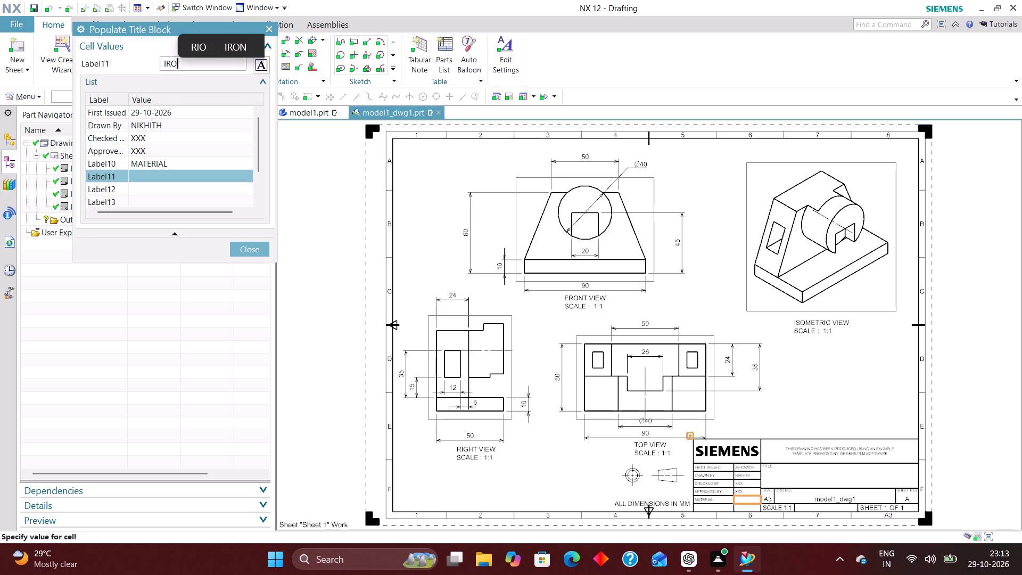
{"action": "key", "text": "n"}
{"action": "key", "text": "minus"}
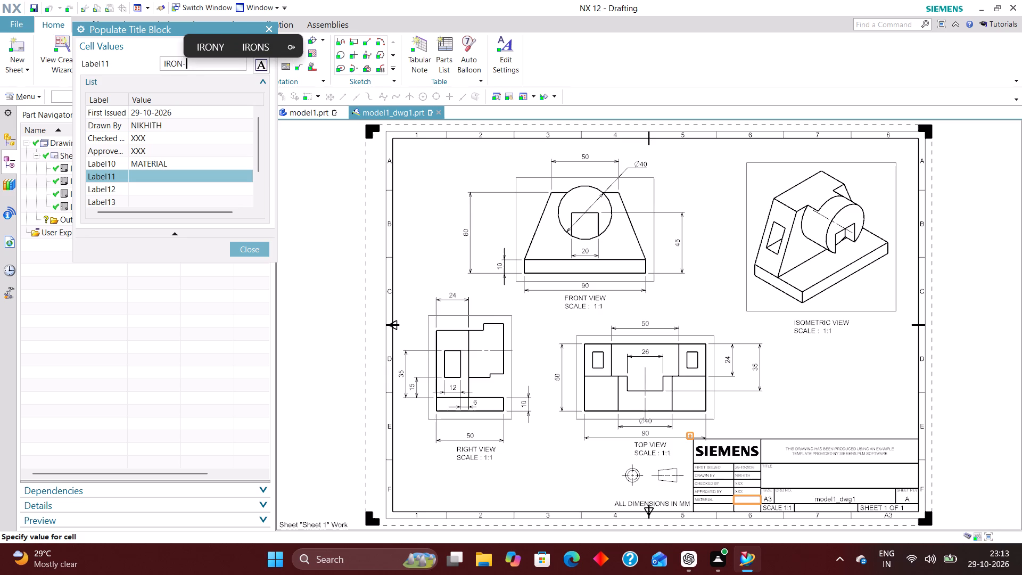
{"action": "key", "text": "BackSpace"}
{"action": "key", "text": "shift+underscore"}
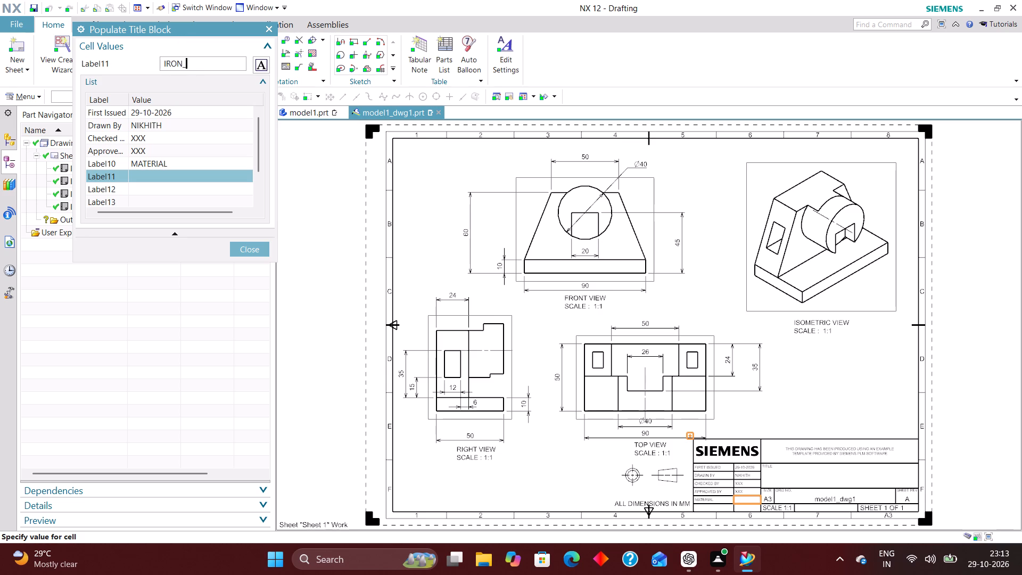
{"action": "type", "text": "60"}
{"action": "key", "text": "Return"}
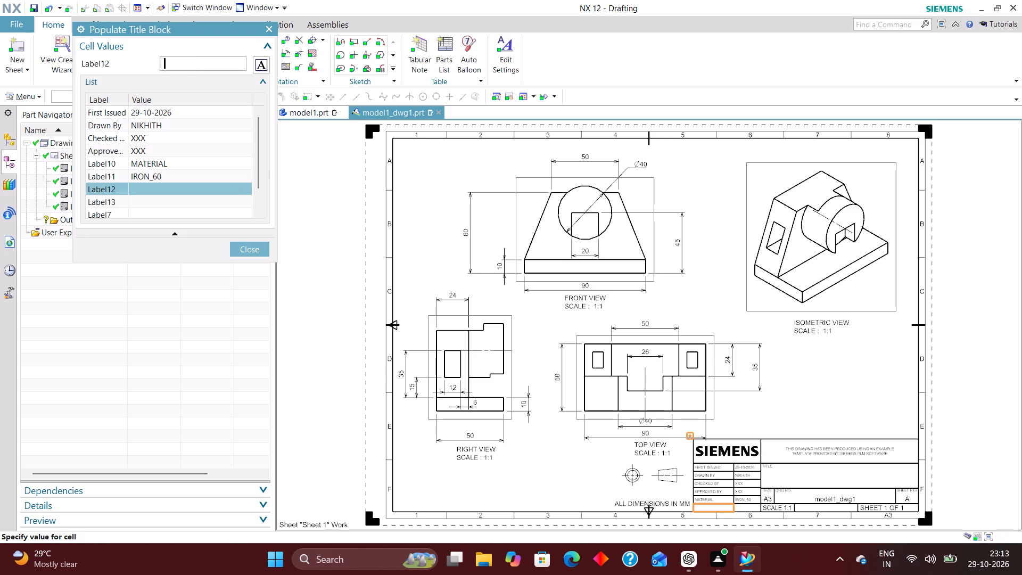
Enter WEIGHT (kg) as the caption in the title block cell below MATERIAL (Label12).
{"action": "key", "text": "w"}
{"action": "key", "text": "e"}
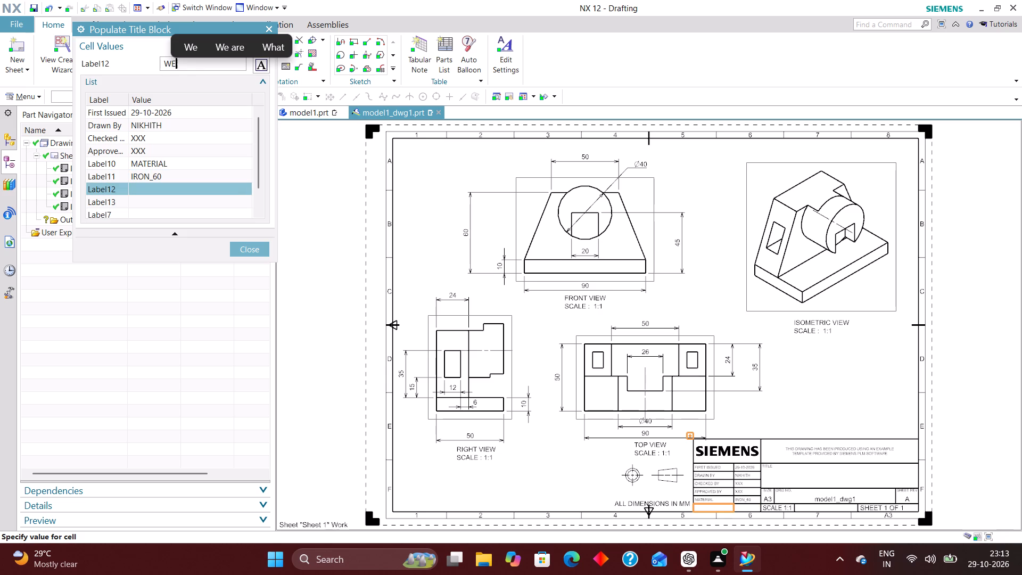
{"action": "key", "text": "i"}
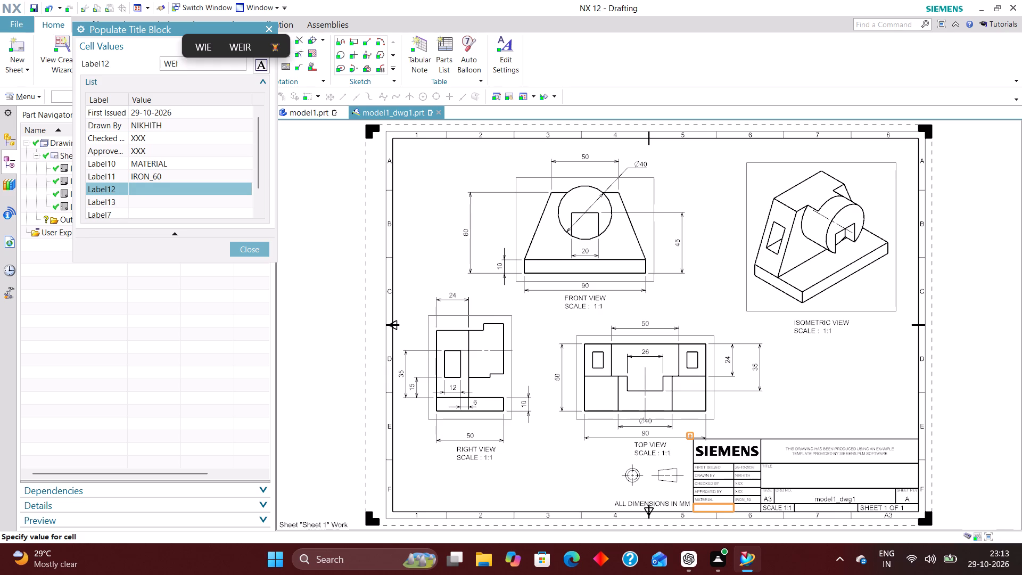
{"action": "key", "text": "g"}
{"action": "key", "text": "h"}
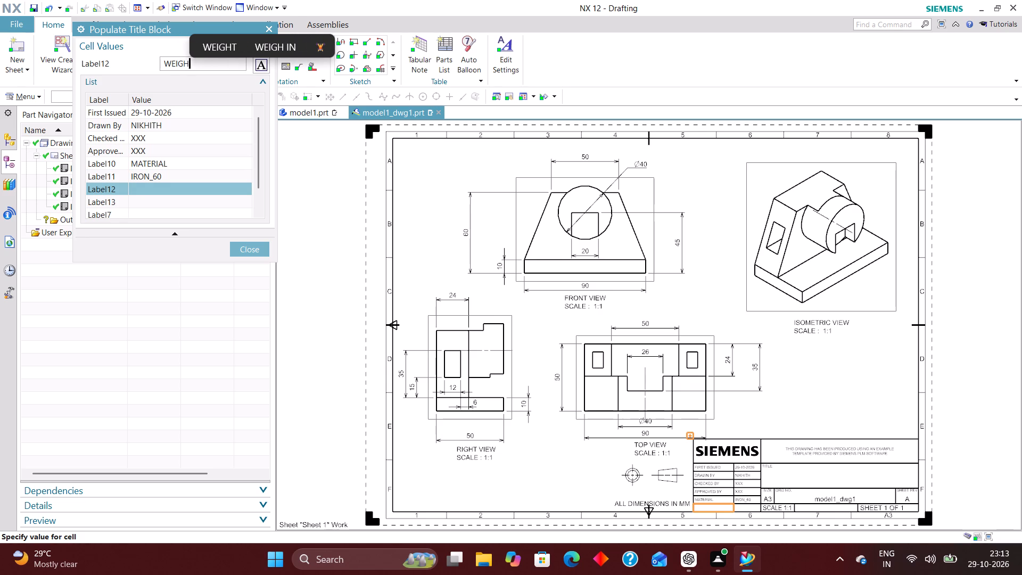
{"action": "key", "text": "t"}
{"action": "key", "text": "space"}
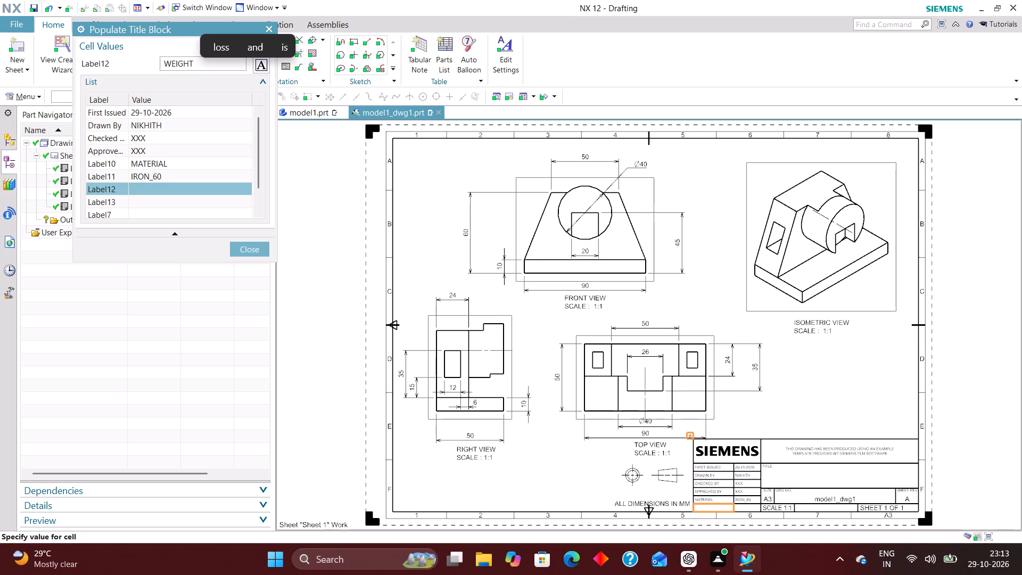
{"action": "key", "text": "shift+parenleft"}
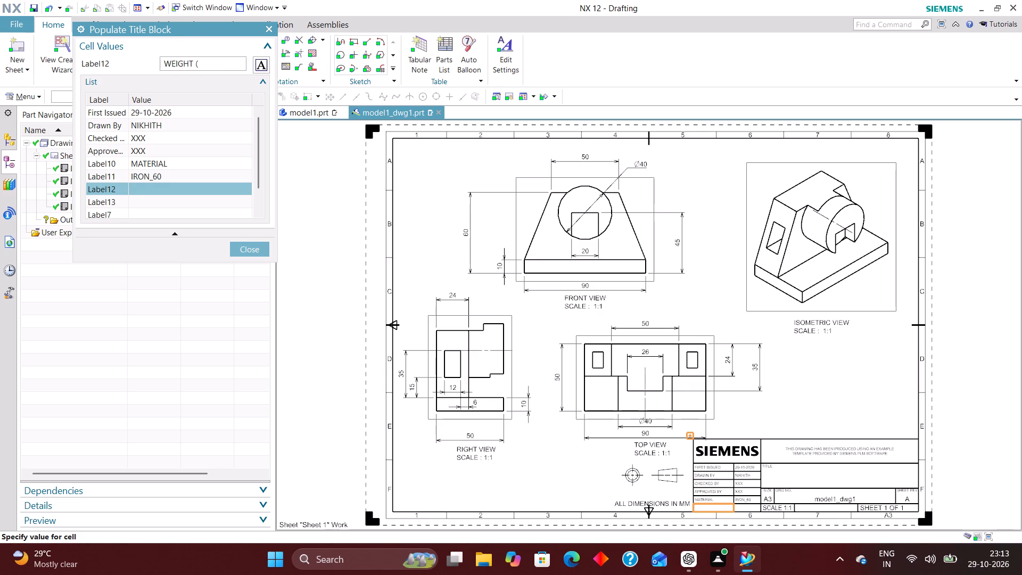
{"action": "key", "text": "shift+parenright"}
{"action": "key", "text": "Left"}
{"action": "key", "text": "k"}
{"action": "key", "text": "g"}
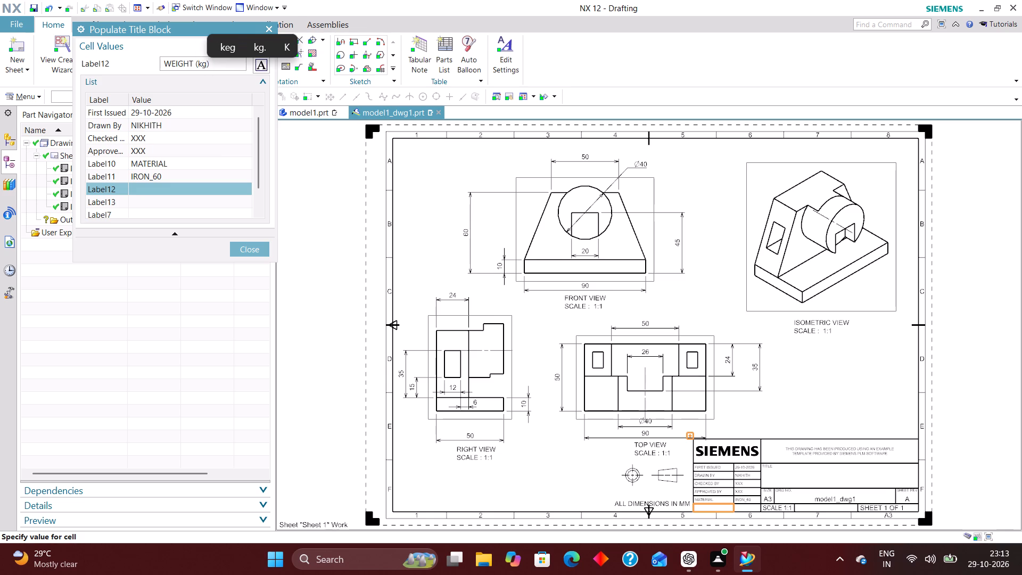
{"action": "key", "text": "Right"}
{"action": "key", "text": "Right"}
{"action": "key", "text": "Return"}
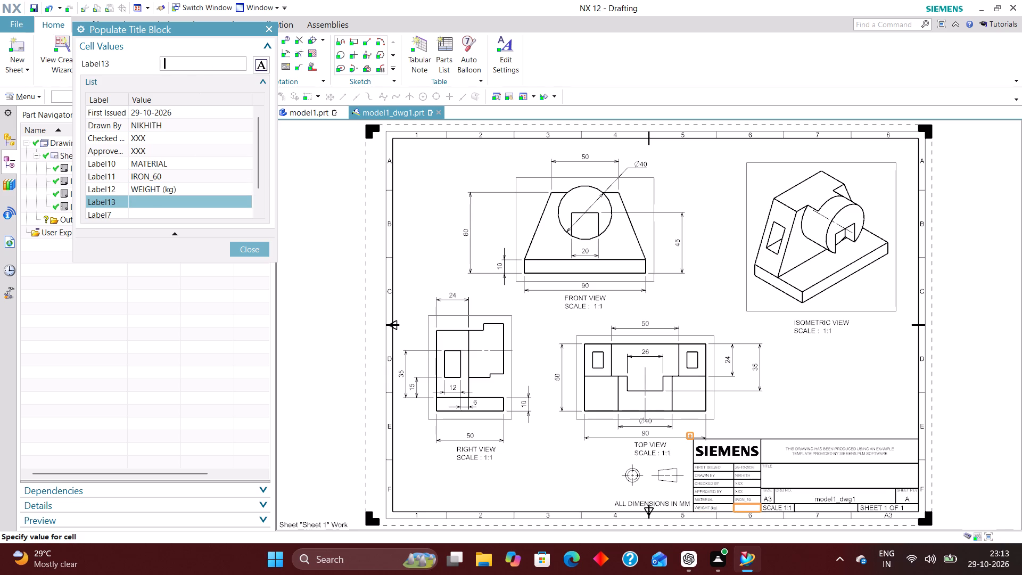
{"action": "key", "text": "Return"}
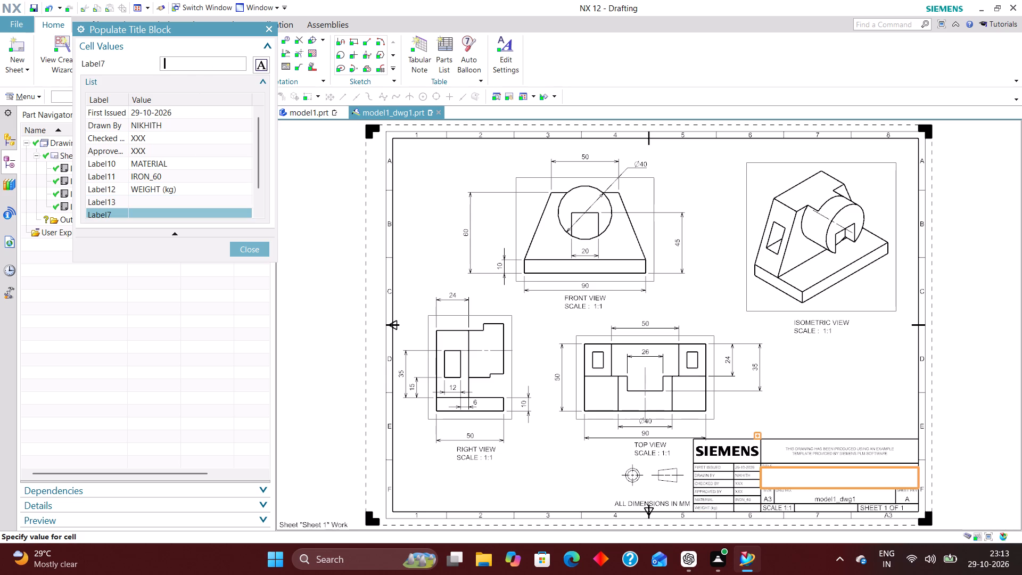
{"action": "left_click", "coordinate": [249, 248]}
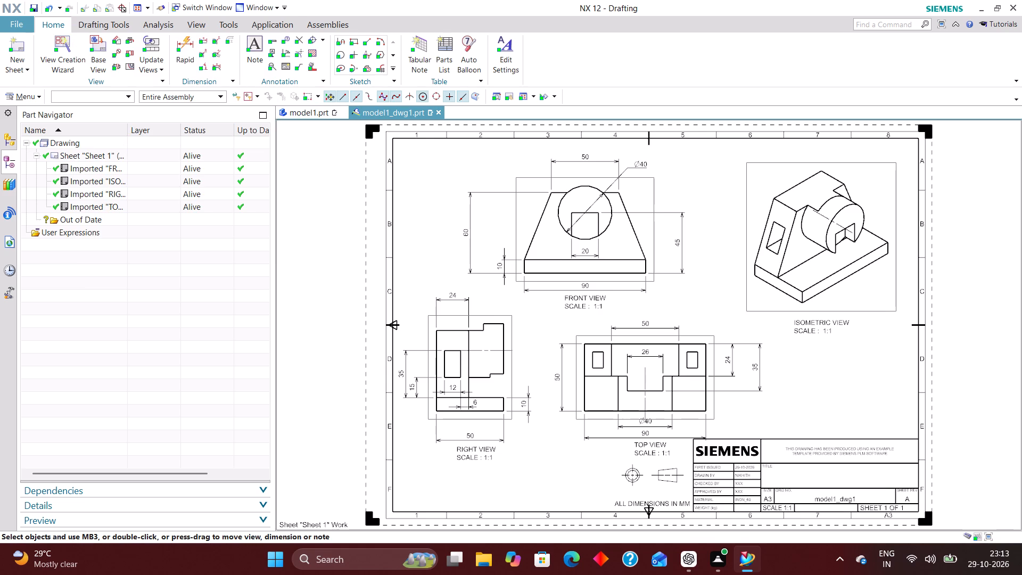
In the model1 part properties, enable updating weight data on save and update the weight data now.
{"action": "left_click", "coordinate": [303, 110]}
{"action": "left_click", "coordinate": [33, 97]}
{"action": "left_click", "coordinate": [40, 109]}
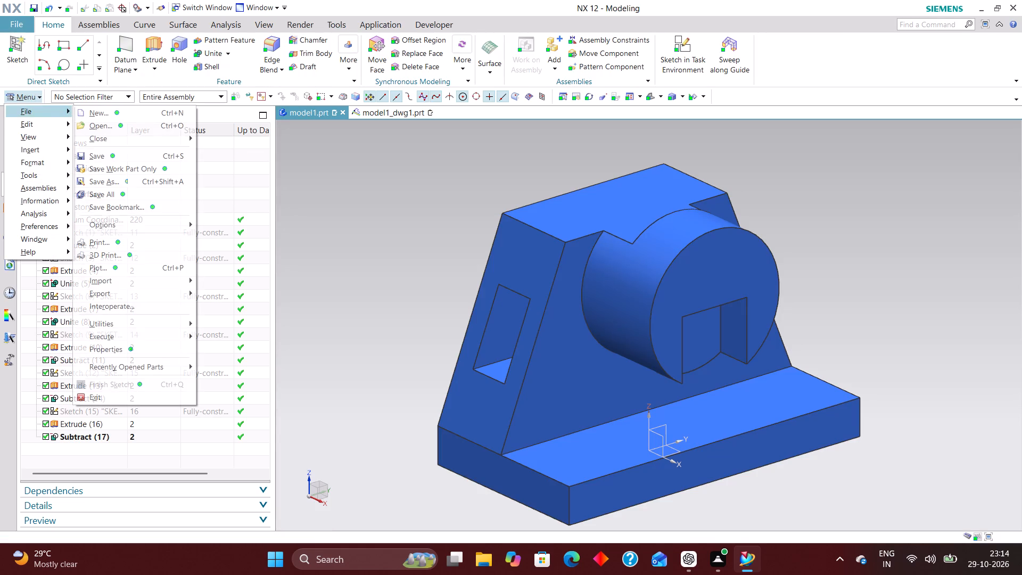
{"action": "left_click", "coordinate": [120, 352]}
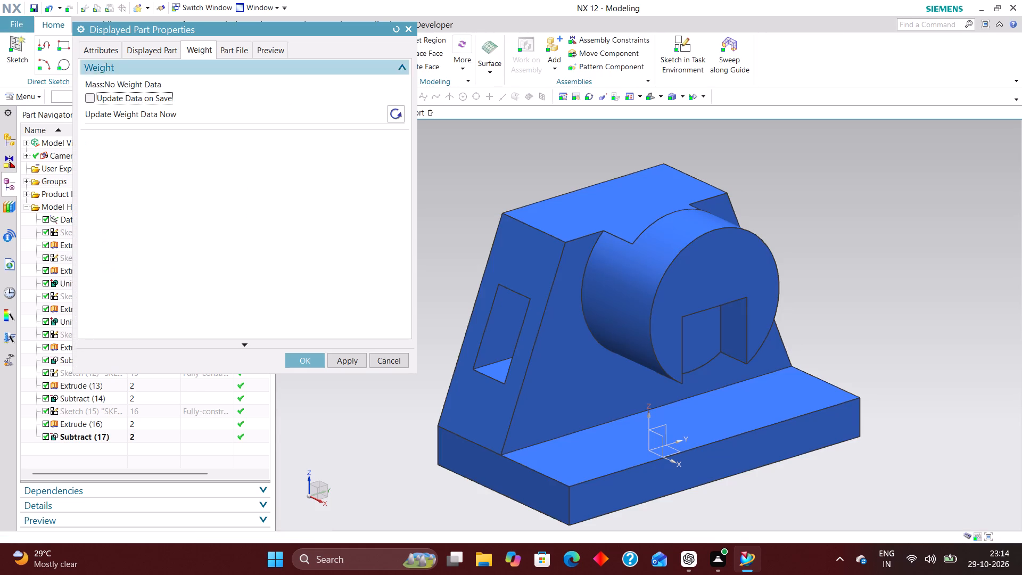
{"action": "left_click", "coordinate": [90, 100]}
{"action": "left_click", "coordinate": [399, 115]}
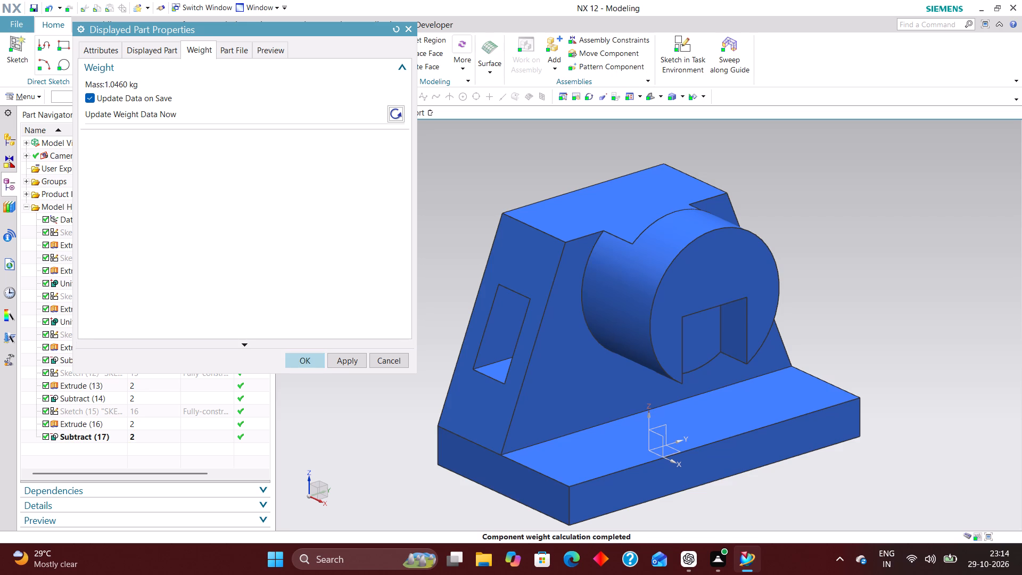
{"action": "left_click", "coordinate": [303, 364]}
Enter 1.6040 in the drawing title block's cell beside WEIGHT (kg) (Label13).
{"action": "left_click", "coordinate": [394, 111]}
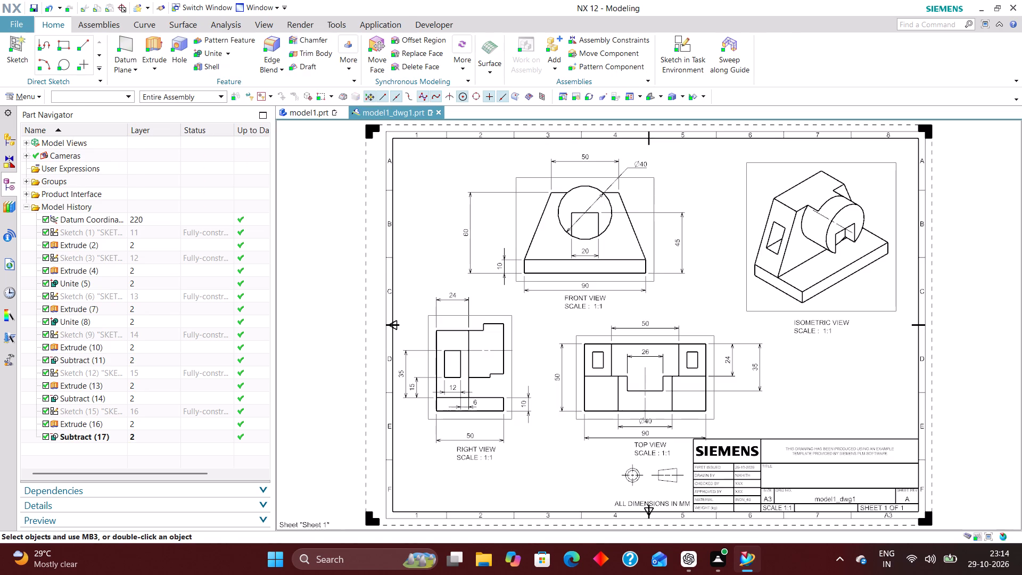
{"action": "right_click", "coordinate": [698, 475]}
{"action": "left_click", "coordinate": [748, 356]}
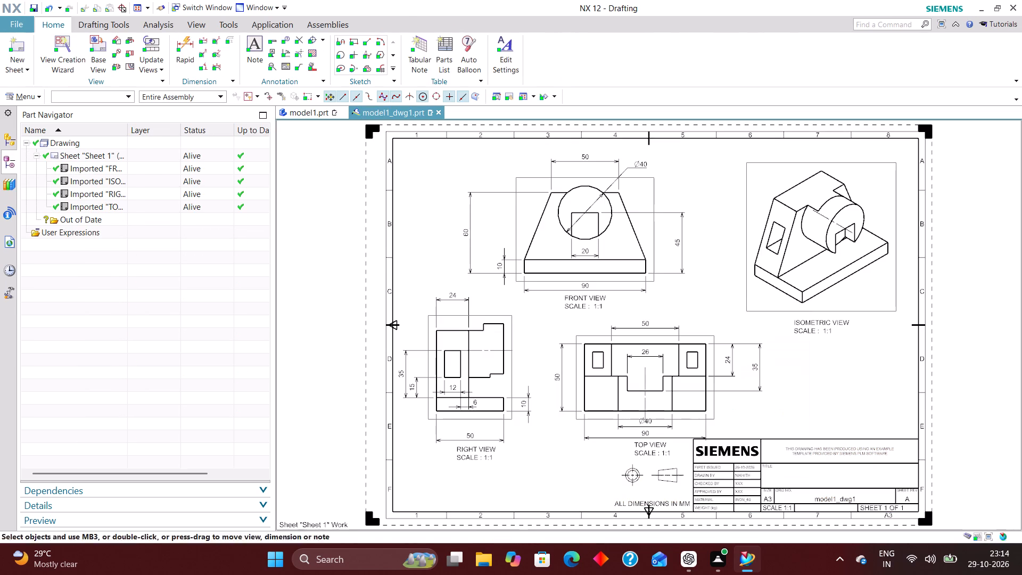
{"action": "left_click", "coordinate": [171, 202]}
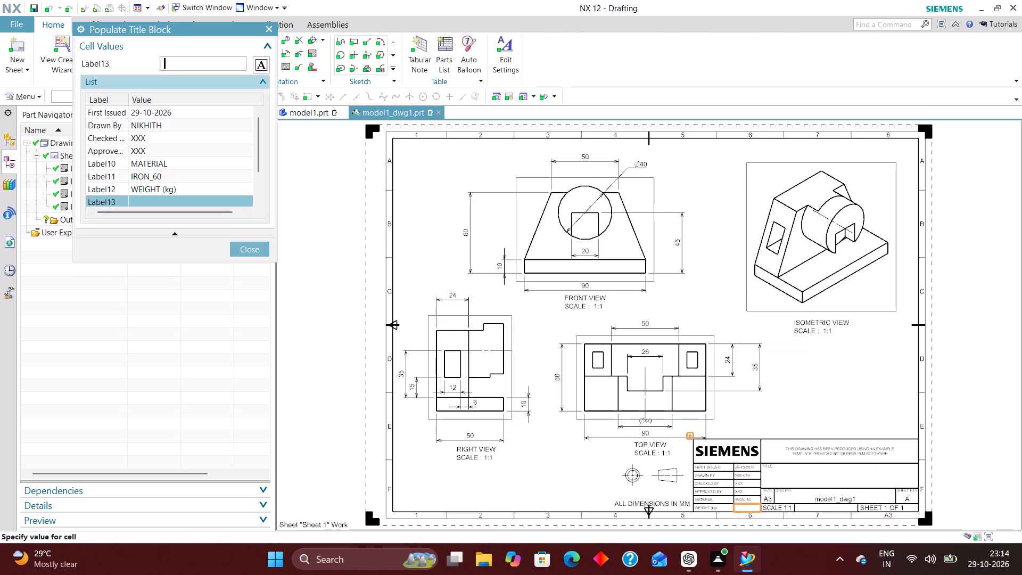
{"action": "key", "text": "1"}
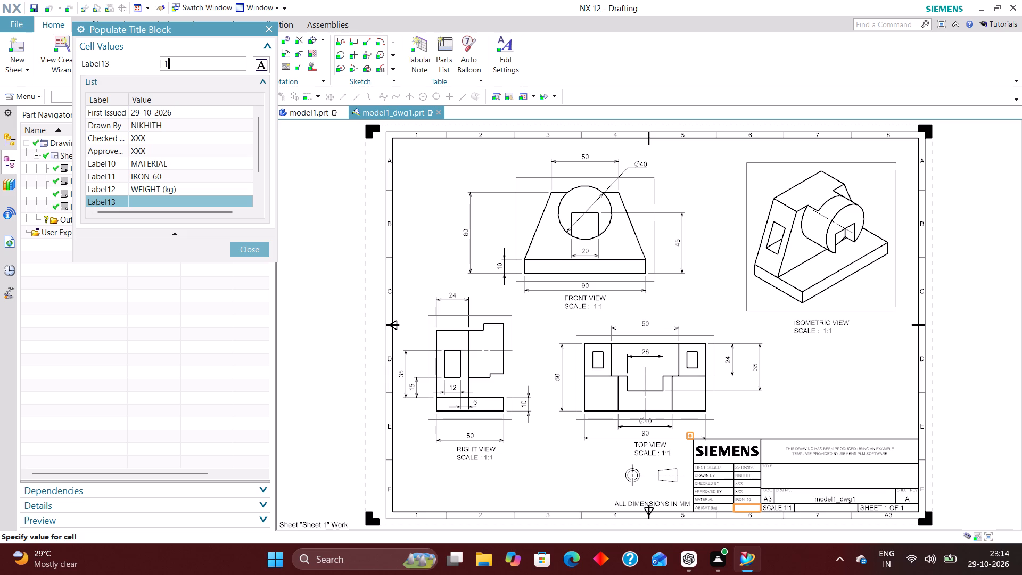
{"action": "key", "text": "period"}
{"action": "type", "text": "6040"}
{"action": "key", "text": "Return"}
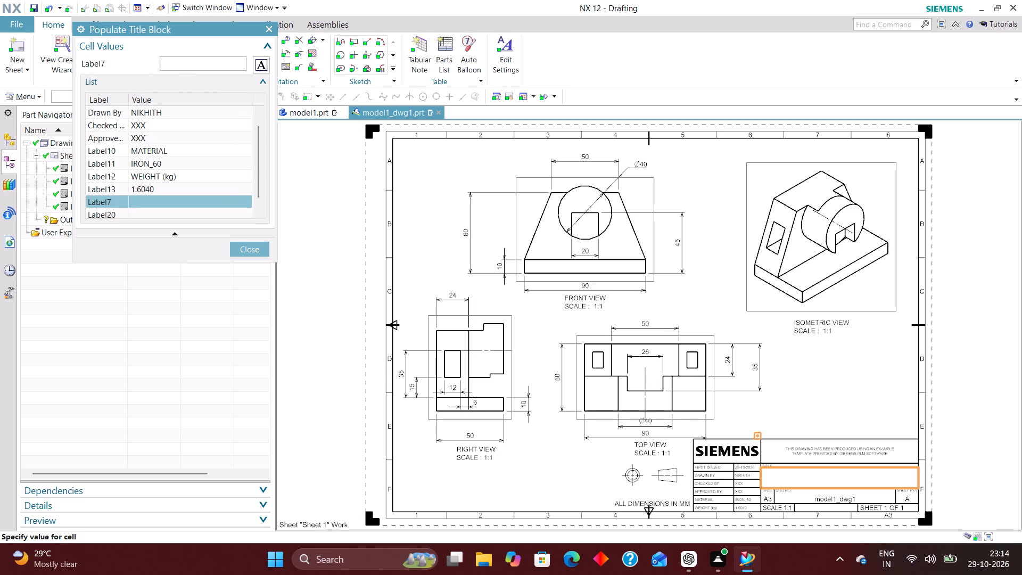
{"action": "left_click", "coordinate": [240, 244]}
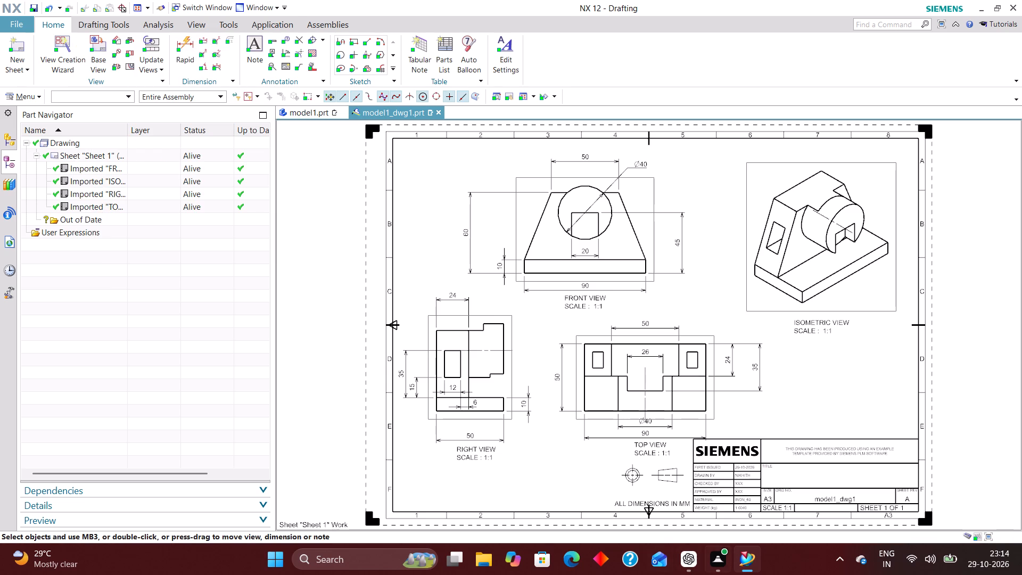
Look through the Downloads folder, and enter BEARING PEDESTAL in the drawing title block's title cell (Label7).
{"action": "left_click", "coordinate": [480, 561]}
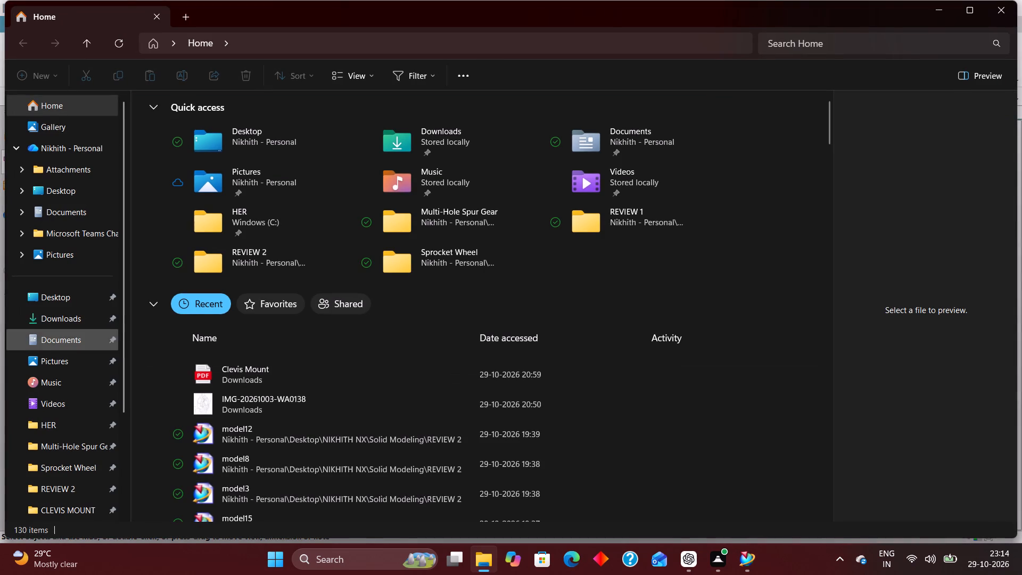
{"action": "left_click", "coordinate": [61, 322]}
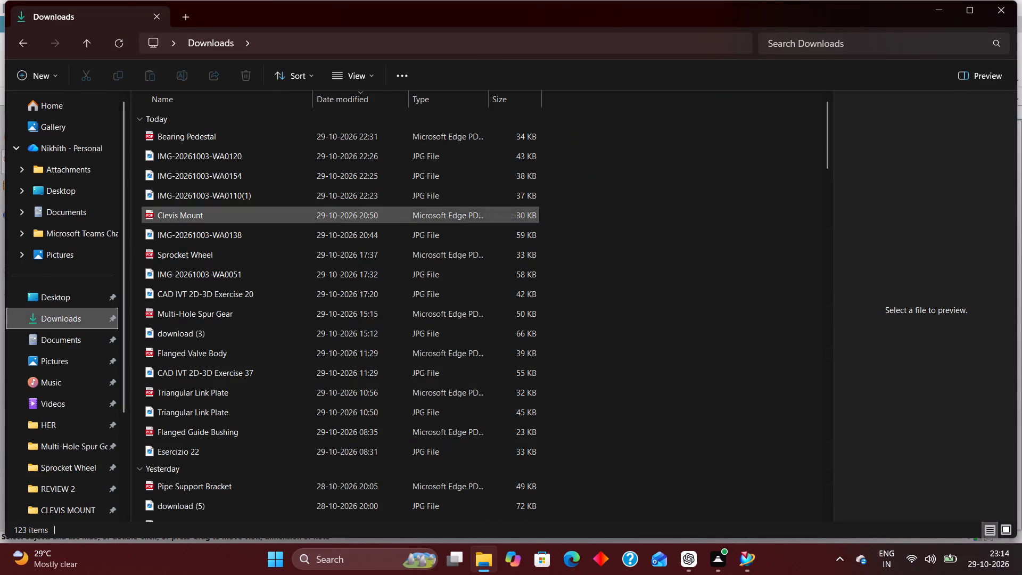
{"action": "left_click", "coordinate": [747, 555]}
{"action": "right_click", "coordinate": [684, 486]}
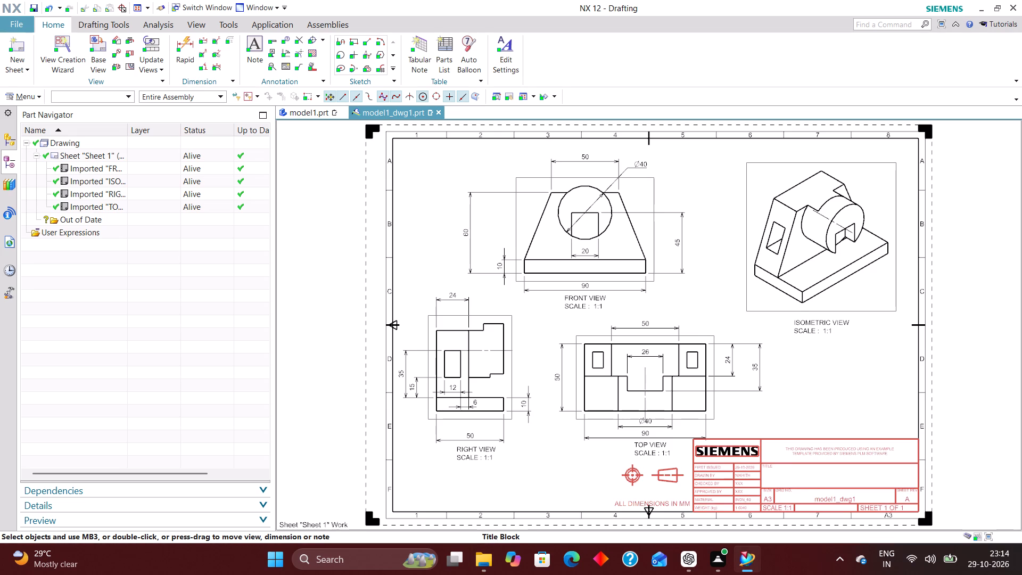
{"action": "left_click", "coordinate": [730, 368]}
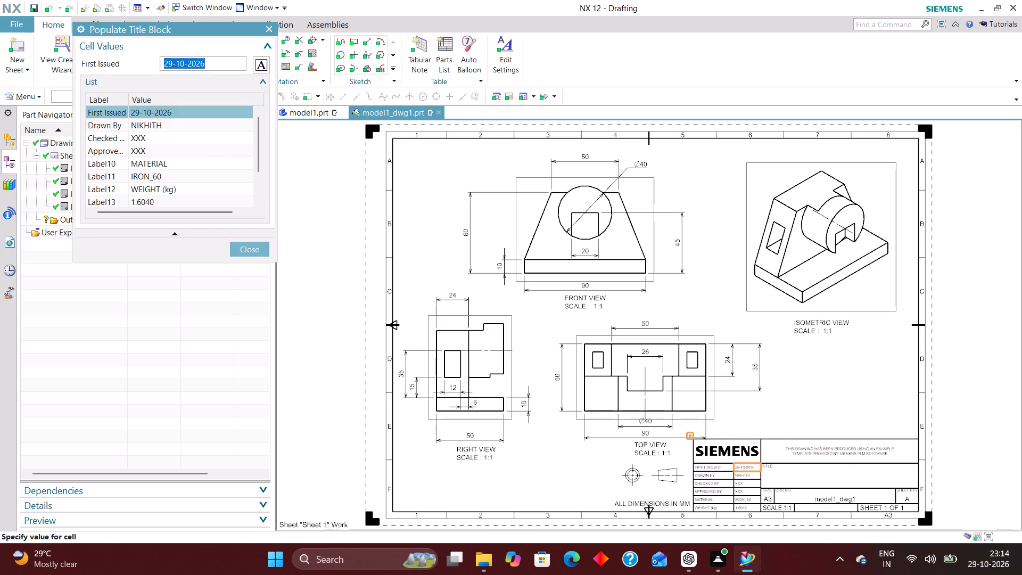
{"action": "scroll", "coordinate": [166, 138], "scroll_direction": "down", "scroll_amount": 4}
{"action": "left_click", "coordinate": [145, 178]}
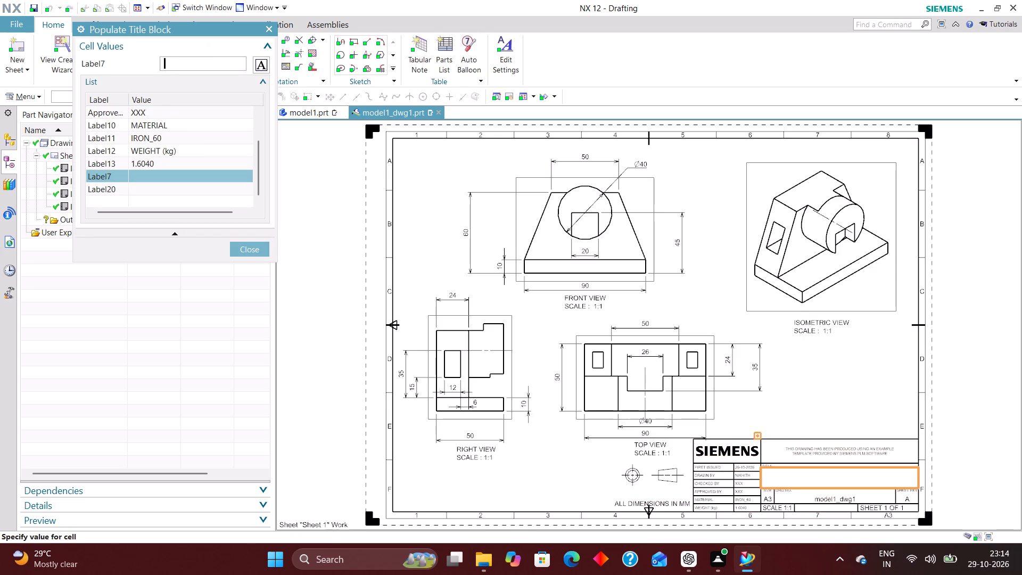
{"action": "key", "text": "b"}
{"action": "key", "text": "e"}
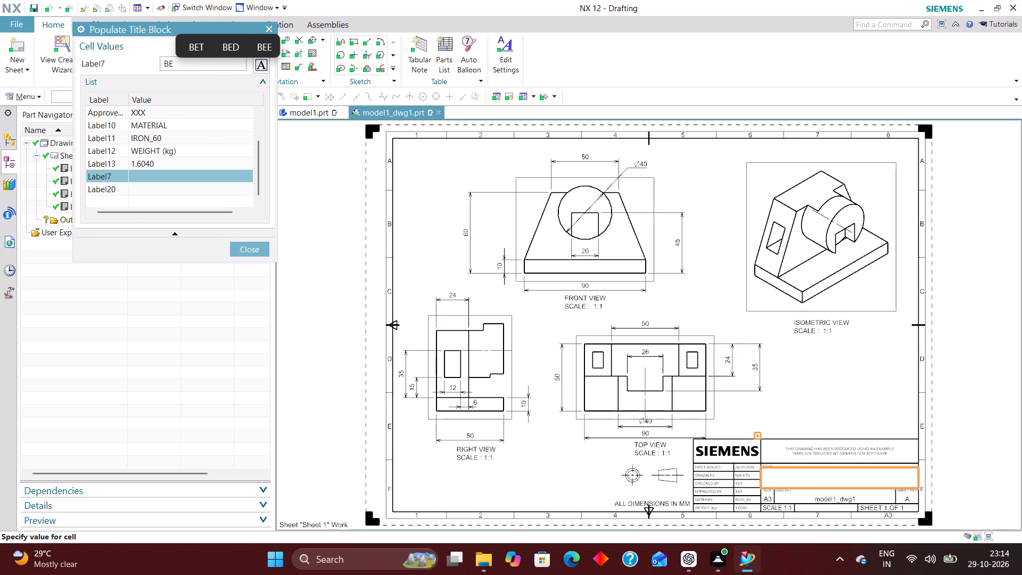
{"action": "key", "text": "a"}
{"action": "type", "text": "RI"}
{"action": "type", "text": "NG"}
{"action": "key", "text": "space"}
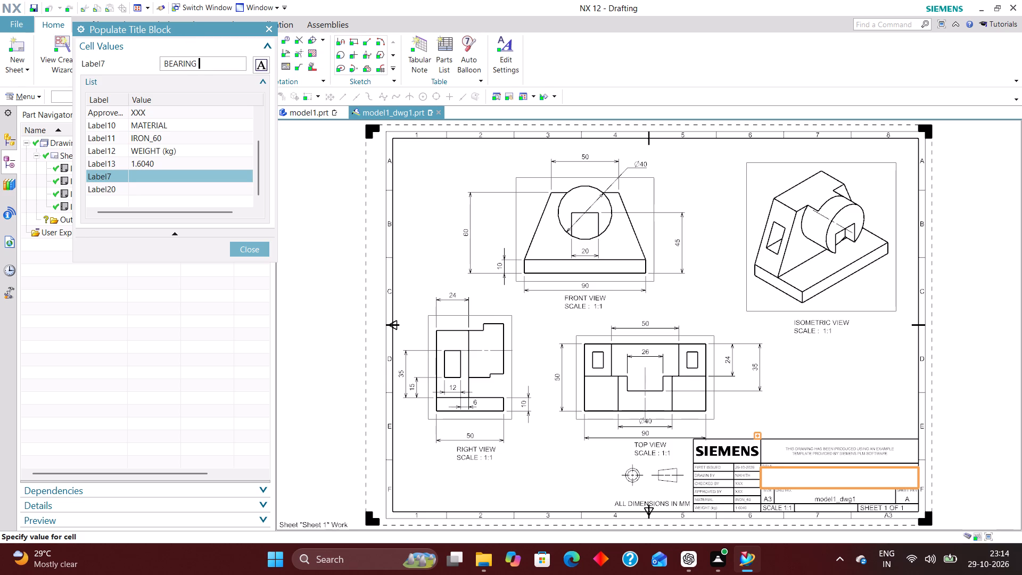
{"action": "type", "text": "PEDE"}
{"action": "key", "text": "s"}
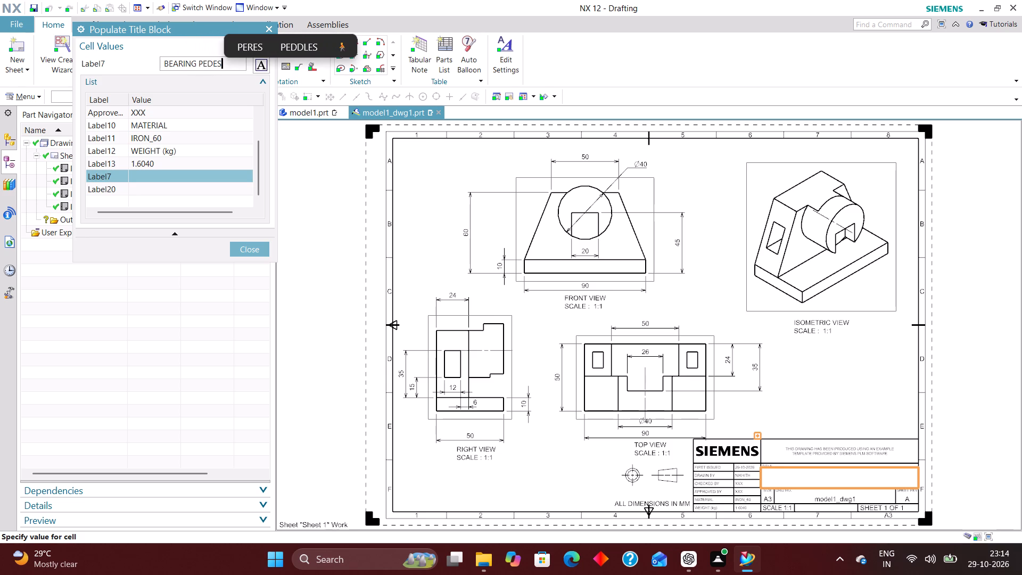
{"action": "key", "text": "t"}
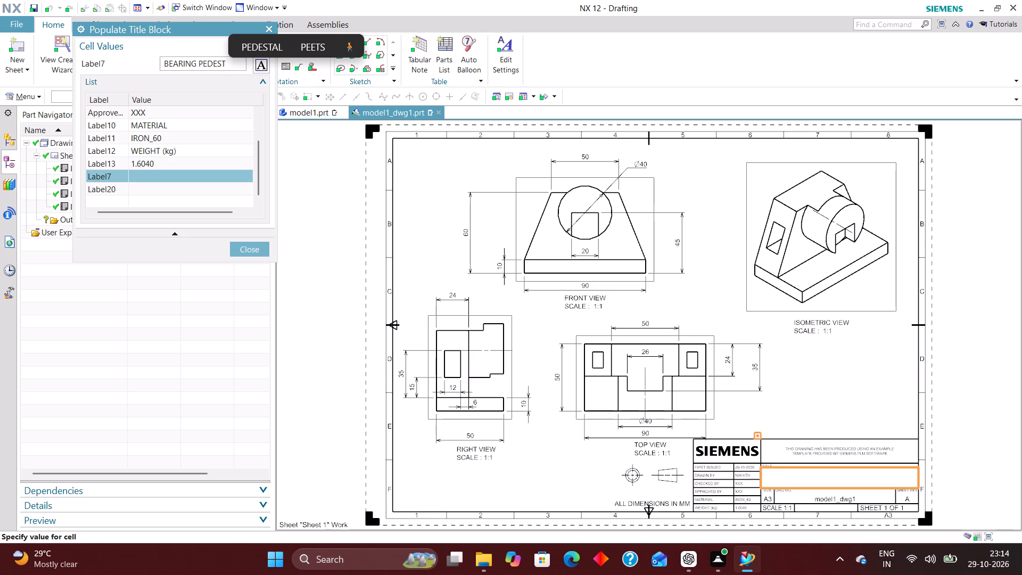
{"action": "key", "text": "Up"}
{"action": "key", "text": "Return"}
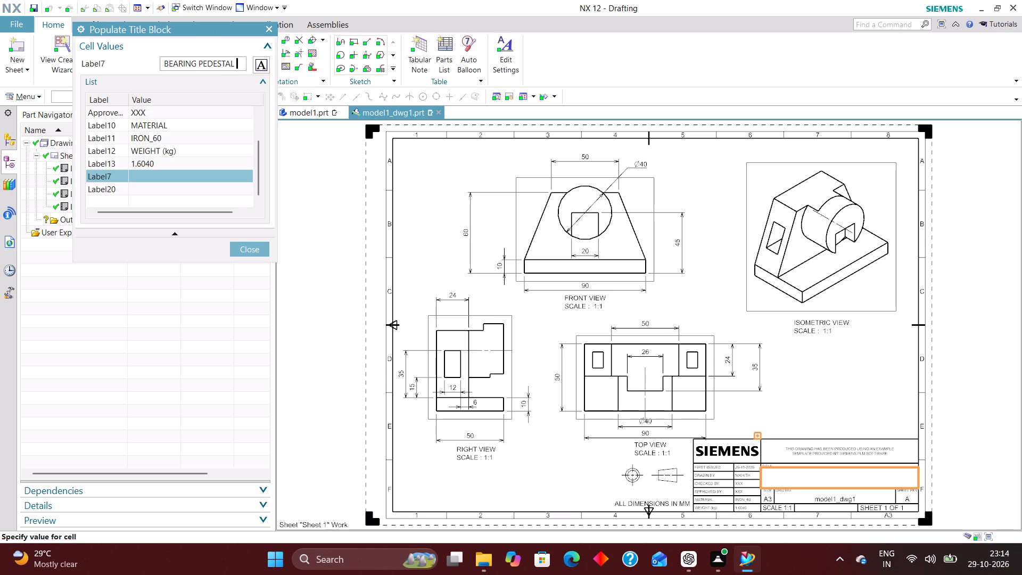
{"action": "key", "text": "Return"}
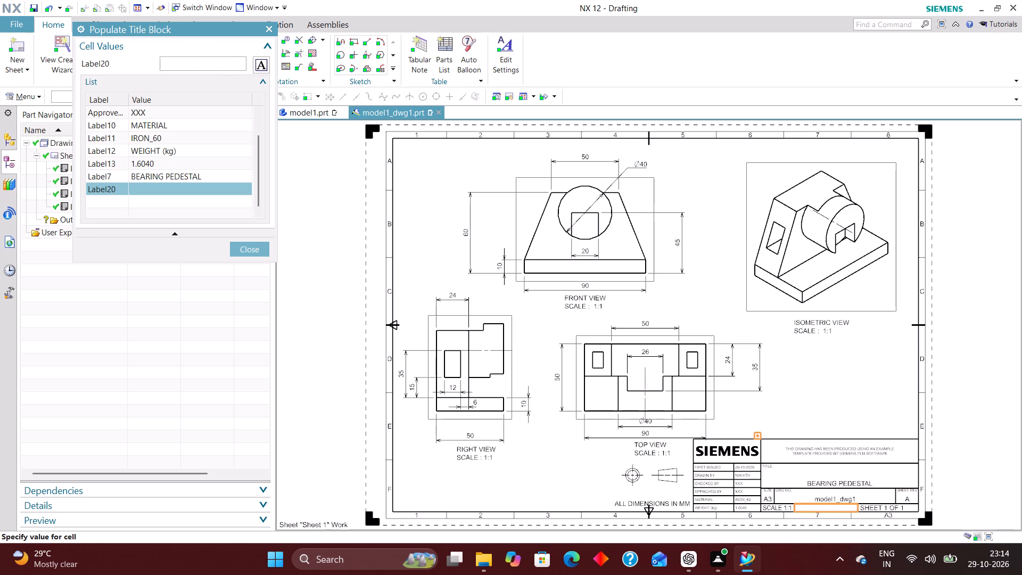
Enter XXX in the title block cell beside SCALE 1:1 (Label20) and finish populating the title block.
{"action": "key", "text": "x"}
{"action": "key", "text": "x"}
{"action": "key", "text": "x"}
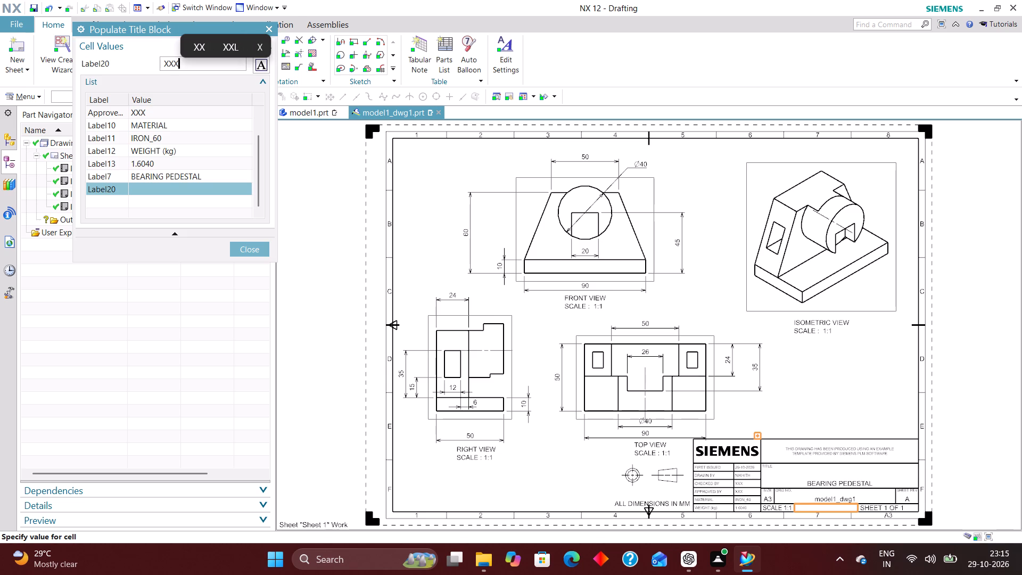
{"action": "key", "text": "Return"}
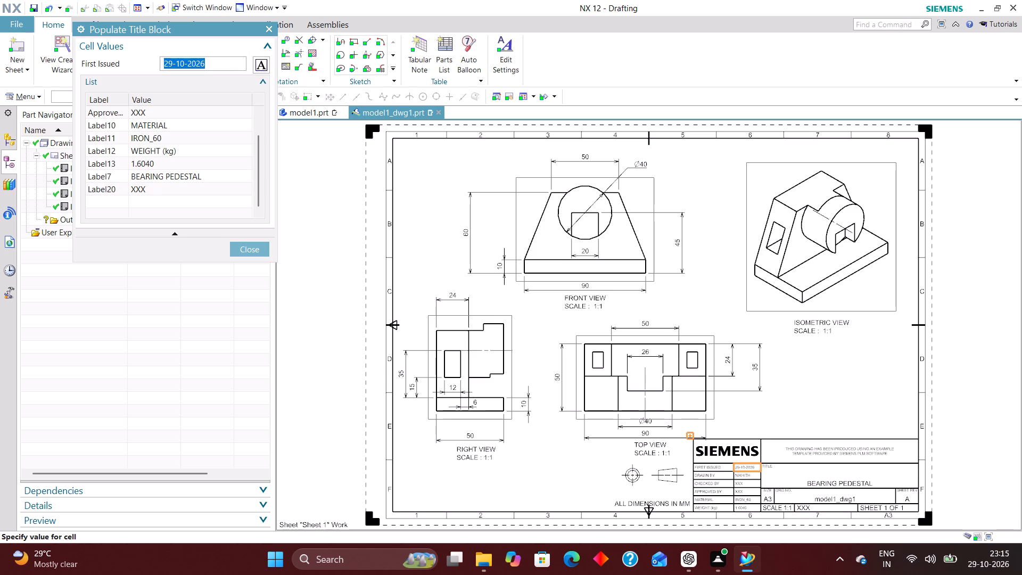
{"action": "left_click", "coordinate": [251, 248]}
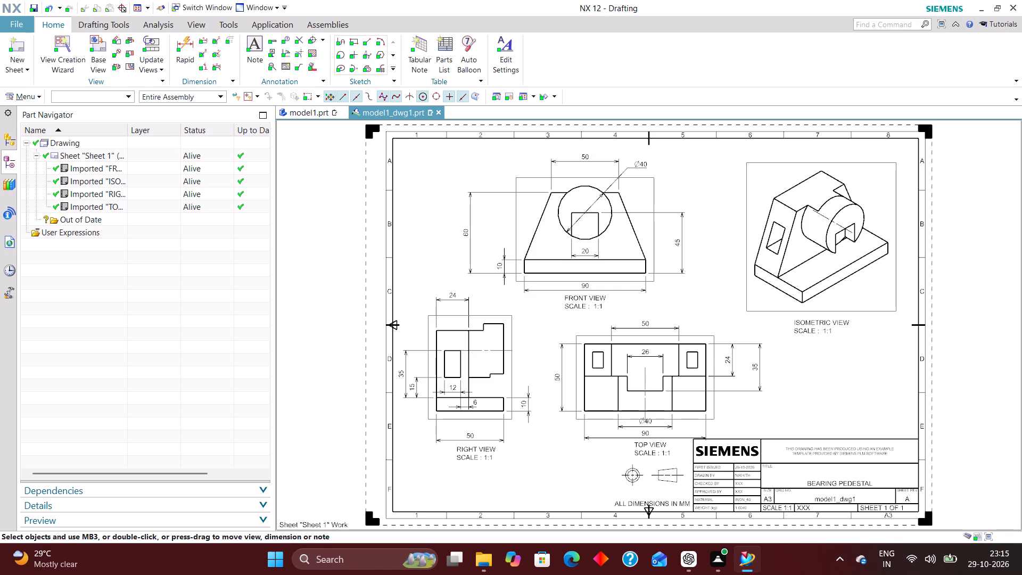
Turn off the display of view borders in the drafting preferences' view workflow settings.
{"action": "scroll", "coordinate": [669, 315], "scroll_direction": "up", "scroll_amount": 2}
{"action": "scroll", "coordinate": [623, 310], "scroll_direction": "down", "scroll_amount": 2}
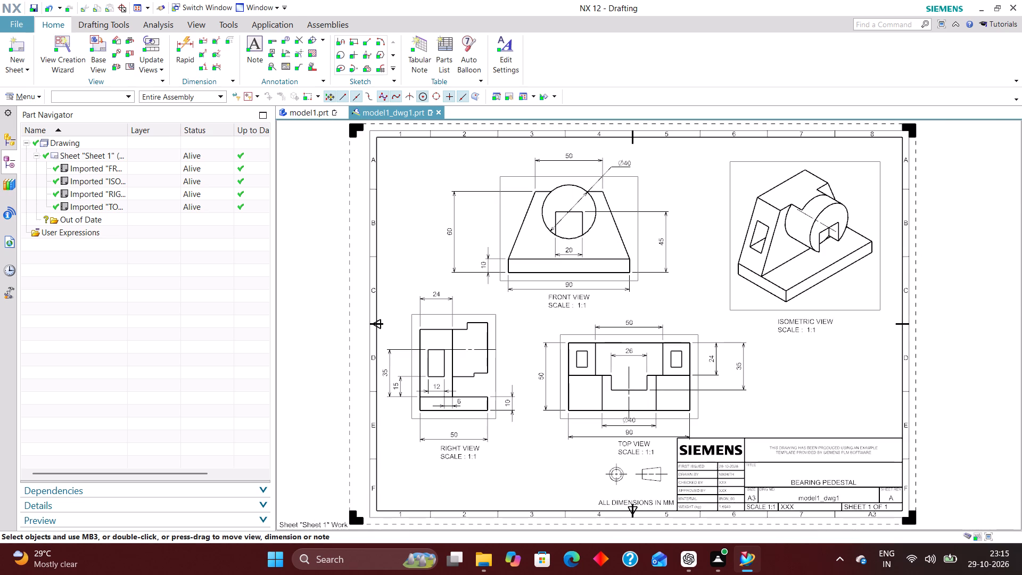
{"action": "left_click", "coordinate": [33, 97]}
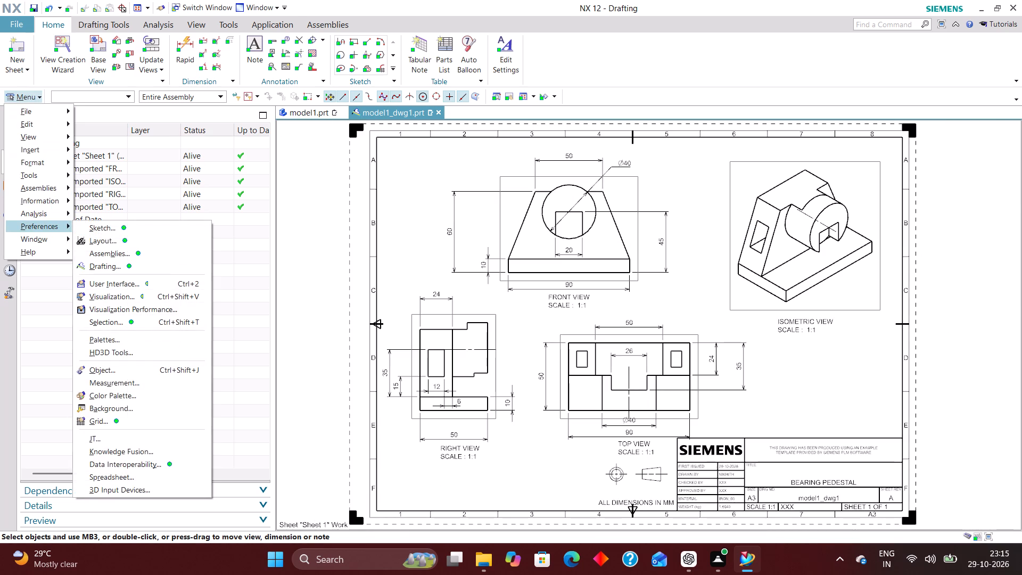
{"action": "left_click", "coordinate": [136, 269]}
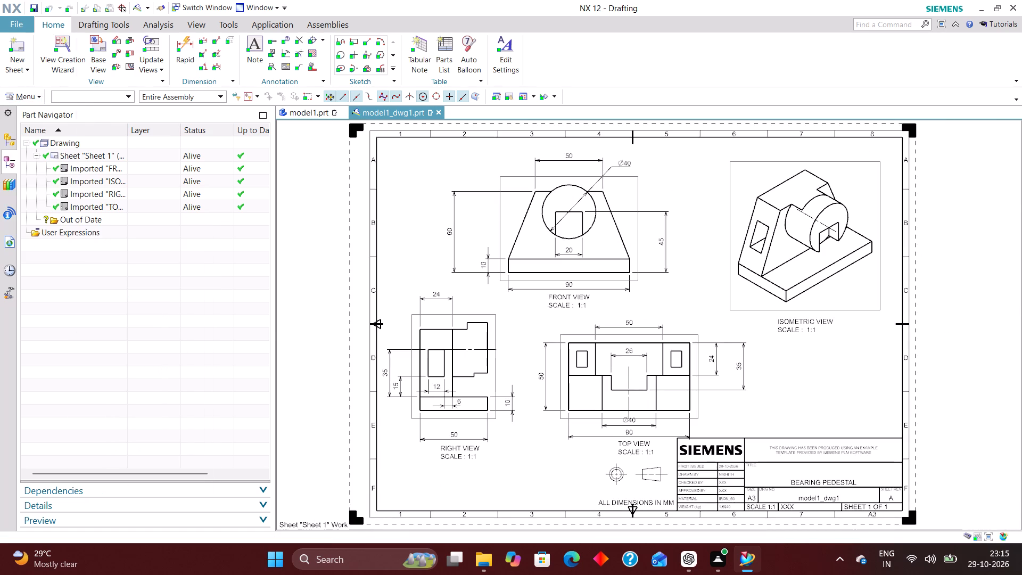
{"action": "scroll", "coordinate": [132, 165], "scroll_direction": "down", "scroll_amount": 1}
{"action": "scroll", "coordinate": [127, 177], "scroll_direction": "up", "scroll_amount": 1}
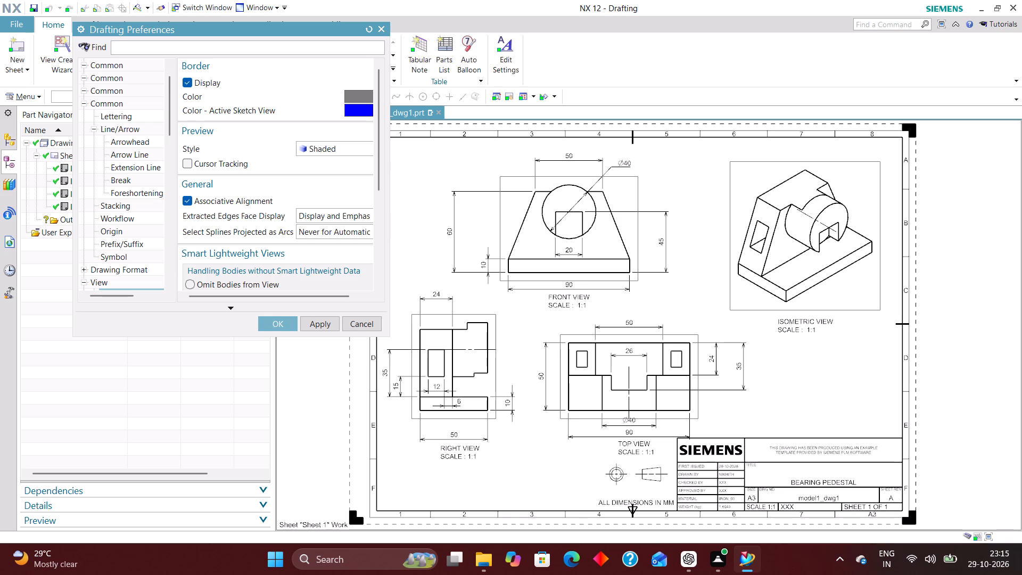
{"action": "scroll", "coordinate": [128, 139], "scroll_direction": "down", "scroll_amount": 2}
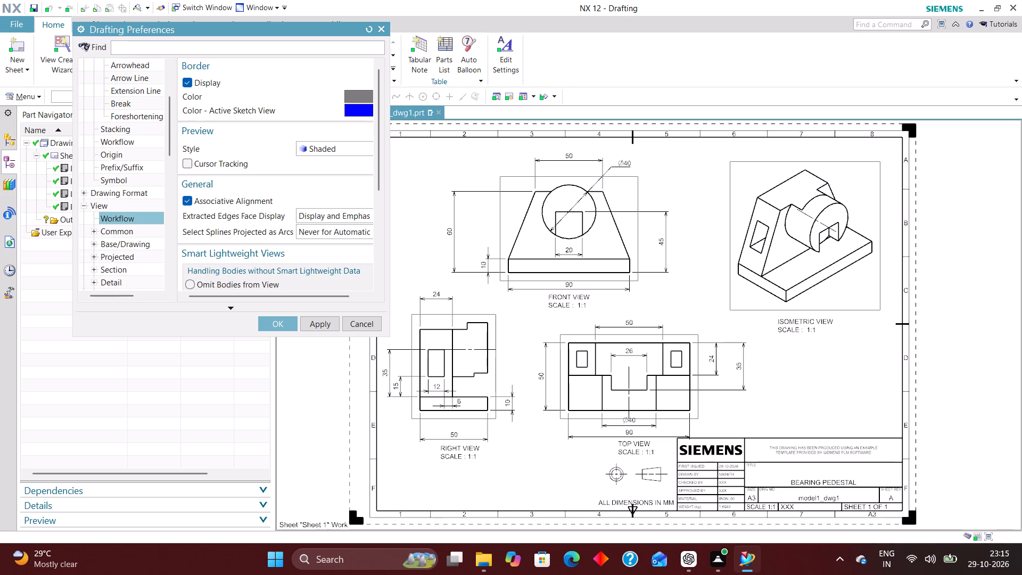
{"action": "left_click", "coordinate": [186, 80]}
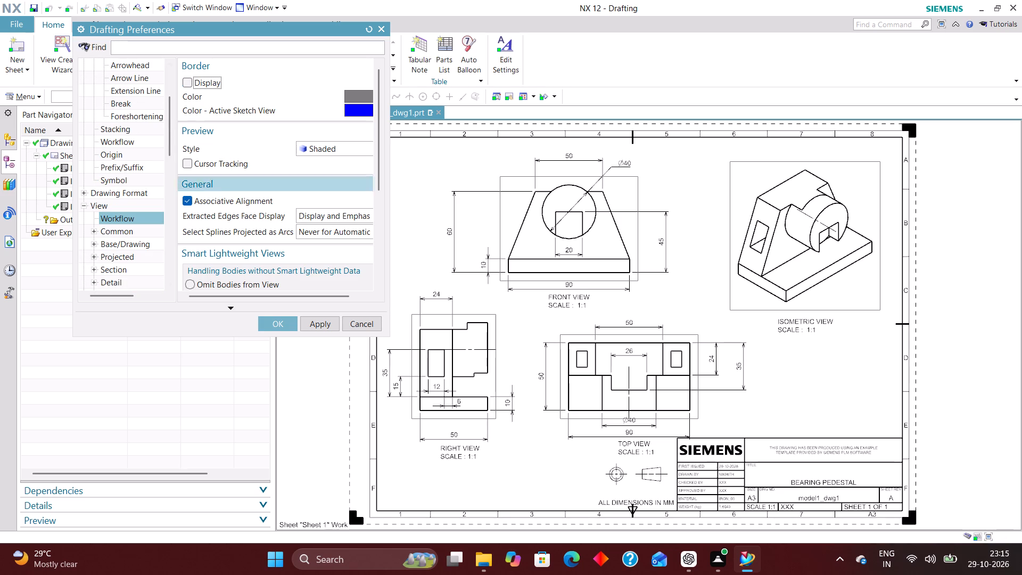
{"action": "left_click", "coordinate": [280, 322]}
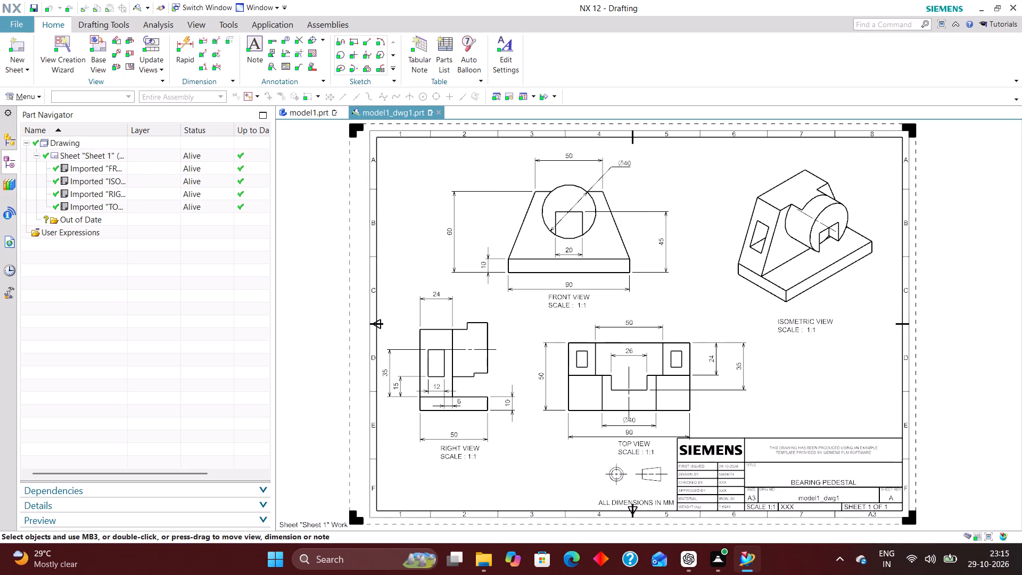
Move the 50 width dimension above the front view closer to the pedestal's upper edge.
{"action": "scroll", "coordinate": [583, 306], "scroll_direction": "down", "scroll_amount": 1}
{"action": "scroll", "coordinate": [590, 303], "scroll_direction": "up", "scroll_amount": 3}
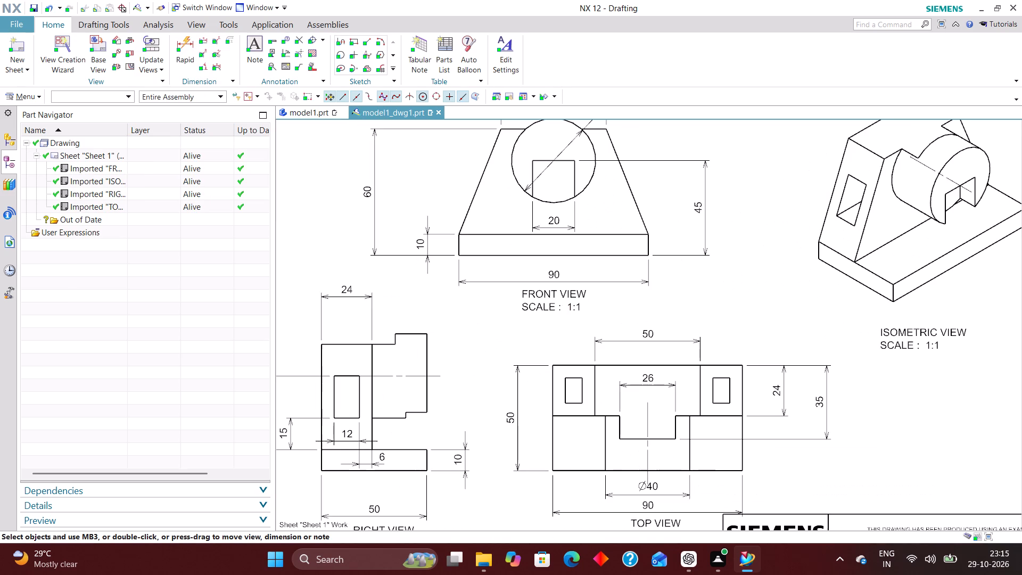
{"action": "scroll", "coordinate": [589, 329], "scroll_direction": "down", "scroll_amount": 2}
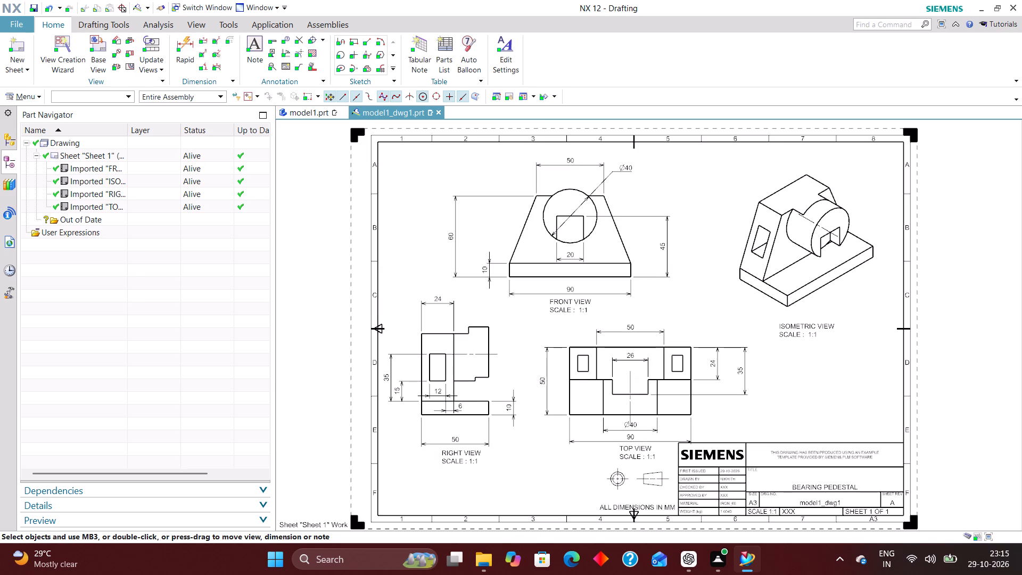
{"action": "left_click_drag", "start_coordinate": [573, 165], "coordinate": [571, 172]}
Shift the front view slightly up and left on the sheet, and move the top view up and right, clear of the title block.
{"action": "left_click_drag", "start_coordinate": [625, 285], "coordinate": [620, 273]}
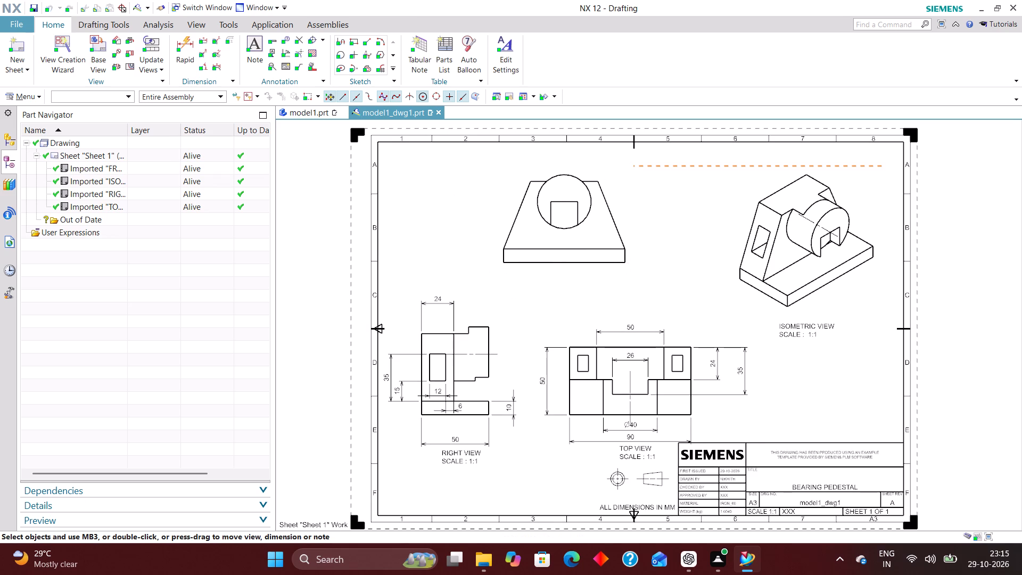
{"action": "left_click_drag", "start_coordinate": [620, 273], "coordinate": [620, 273]}
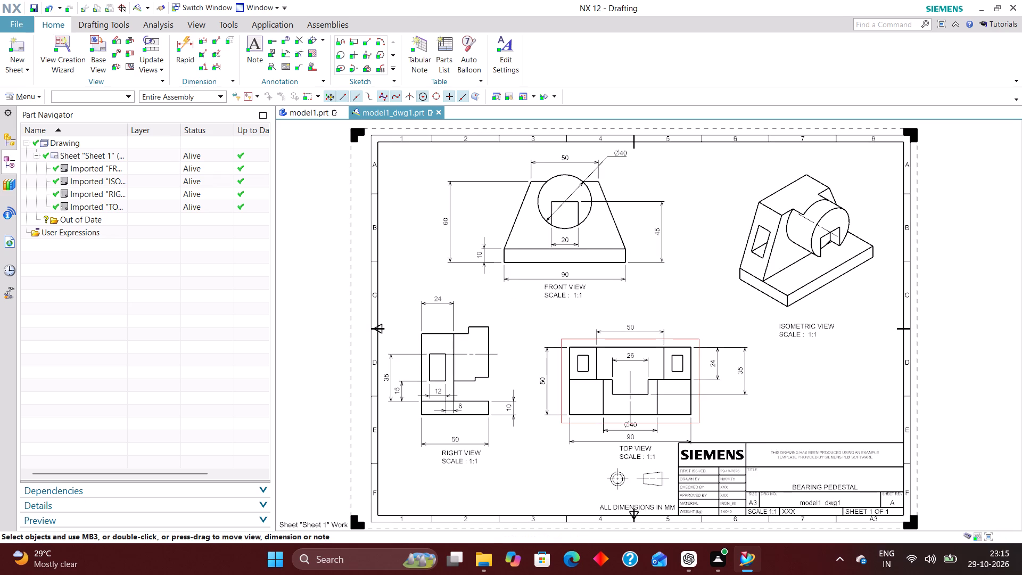
{"action": "left_click_drag", "start_coordinate": [687, 335], "coordinate": [691, 332]}
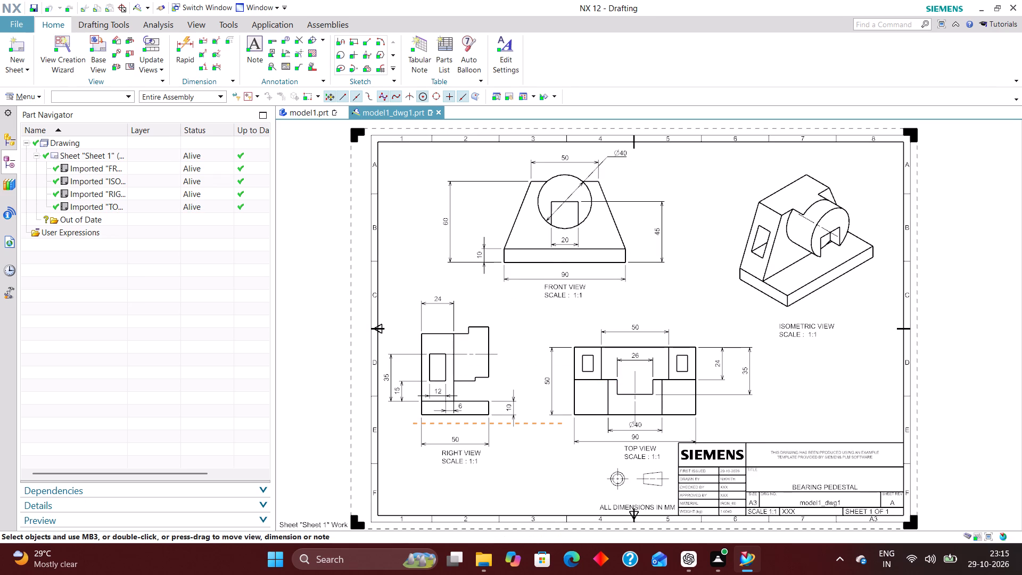
{"action": "left_click_drag", "start_coordinate": [700, 334], "coordinate": [701, 328]}
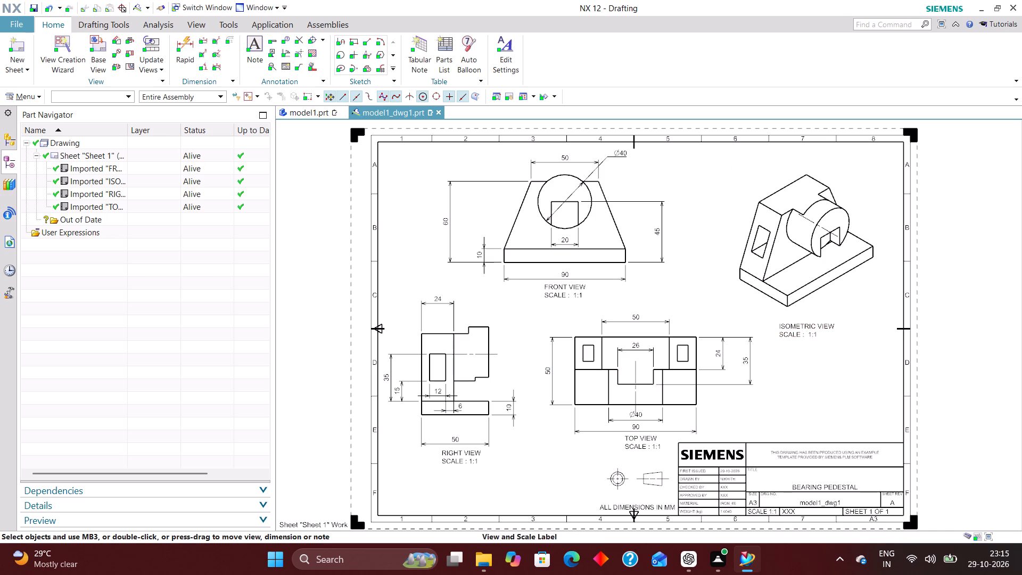
Inspect the isometric view up close and check the overall arrangement of views on the sheet.
{"action": "scroll", "coordinate": [774, 407], "scroll_direction": "down", "scroll_amount": 1}
{"action": "scroll", "coordinate": [798, 399], "scroll_direction": "up", "scroll_amount": 2}
{"action": "right_click_drag", "start_coordinate": [813, 369], "coordinate": [740, 436]}
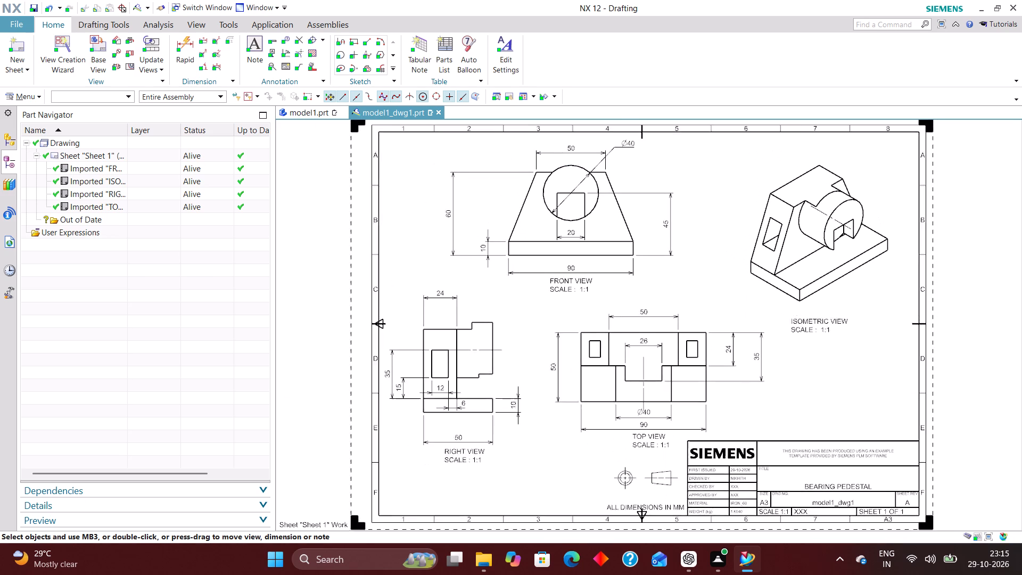
{"action": "scroll", "coordinate": [831, 209], "scroll_direction": "up", "scroll_amount": 4}
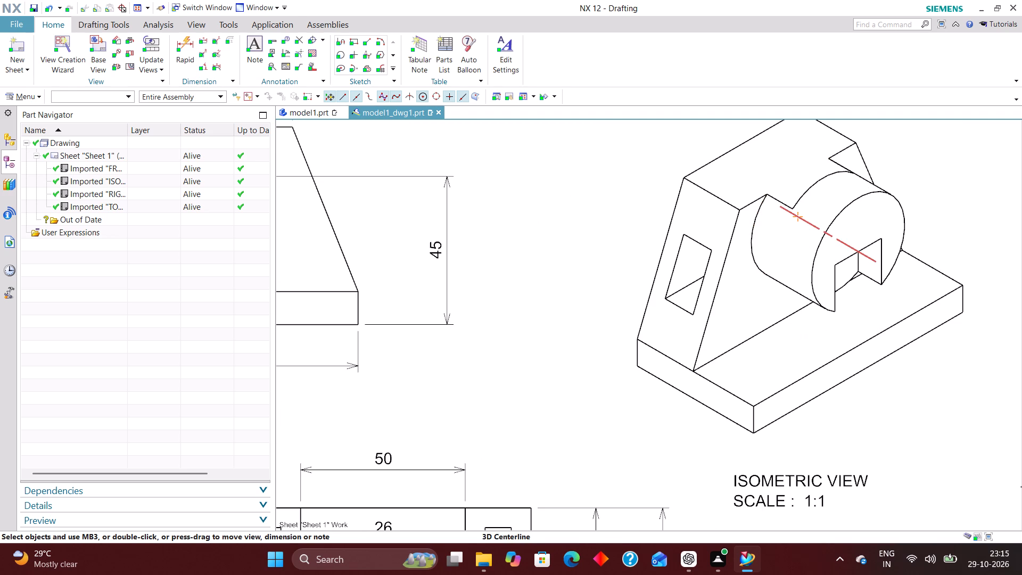
{"action": "right_click_drag", "start_coordinate": [839, 241], "coordinate": [838, 300]}
{"action": "scroll", "coordinate": [835, 269], "scroll_direction": "down", "scroll_amount": 4}
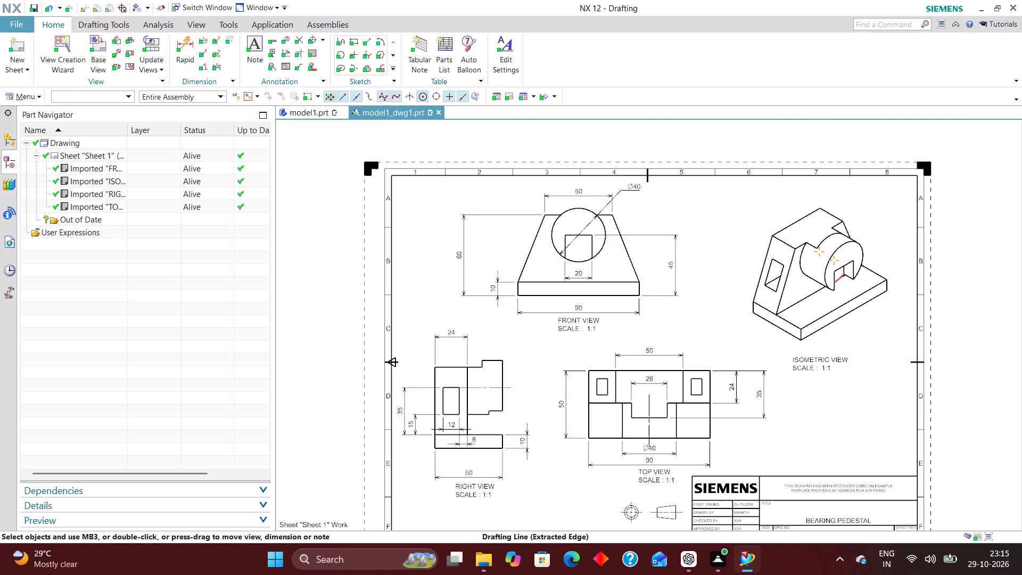
{"action": "scroll", "coordinate": [837, 291], "scroll_direction": "up", "scroll_amount": 1}
{"action": "scroll", "coordinate": [778, 287], "scroll_direction": "down", "scroll_amount": 2}
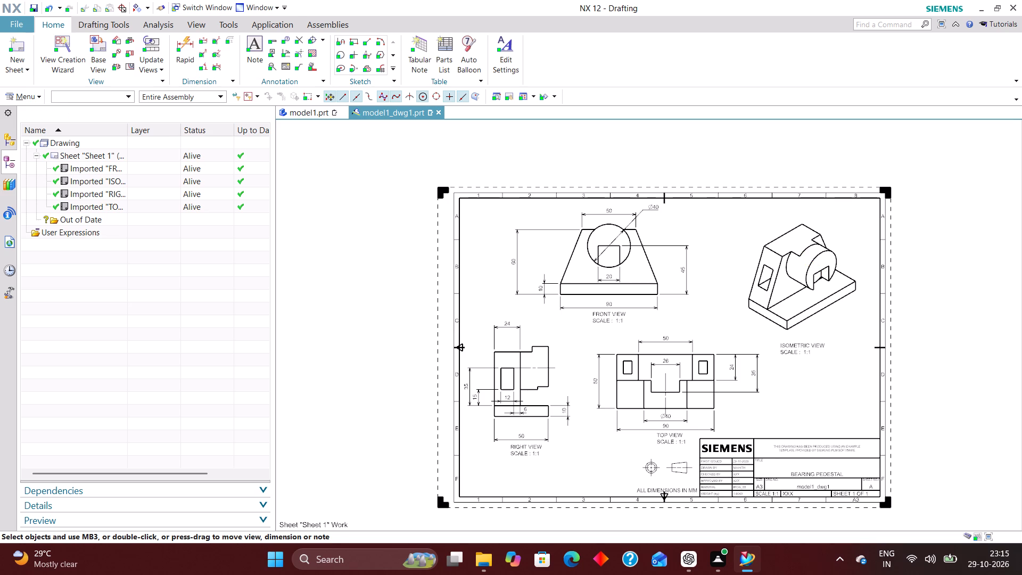
Open the Layer Visible in View settings for ISOMETRIC VIEW and make all of its layers invisible.
{"action": "left_click", "coordinate": [38, 97]}
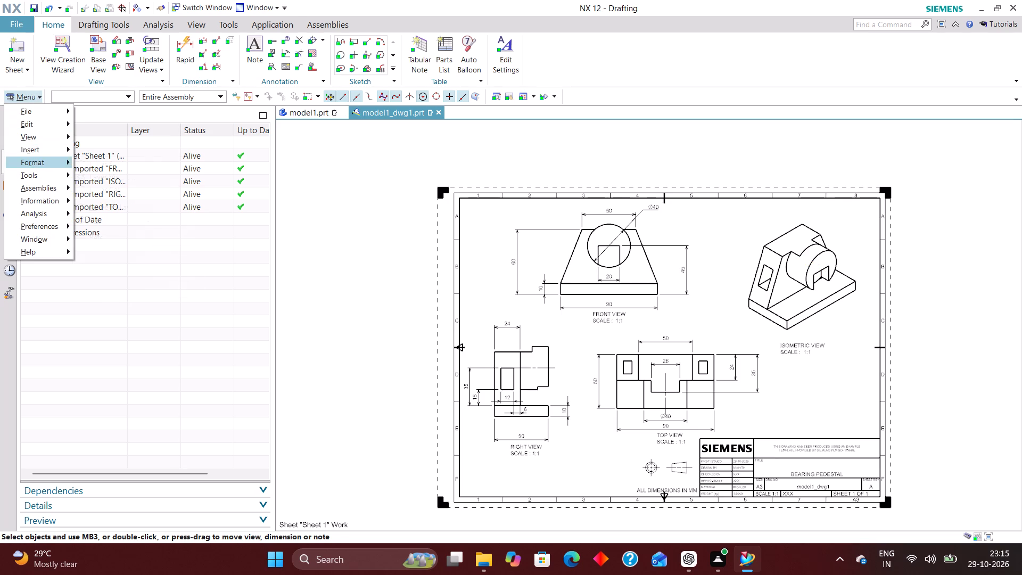
{"action": "left_click", "coordinate": [50, 159]}
{"action": "left_click", "coordinate": [157, 172]}
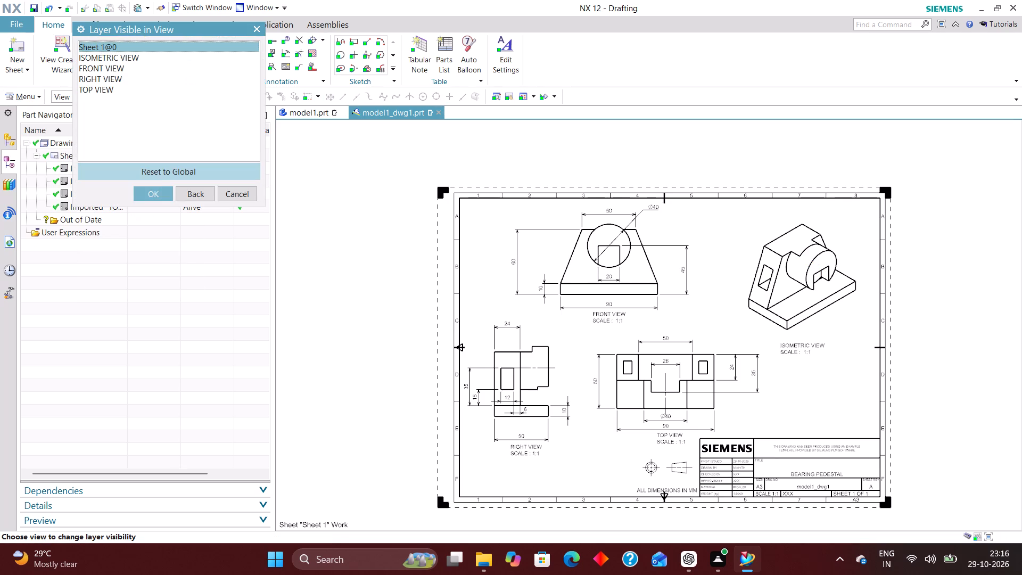
{"action": "left_click", "coordinate": [131, 59]}
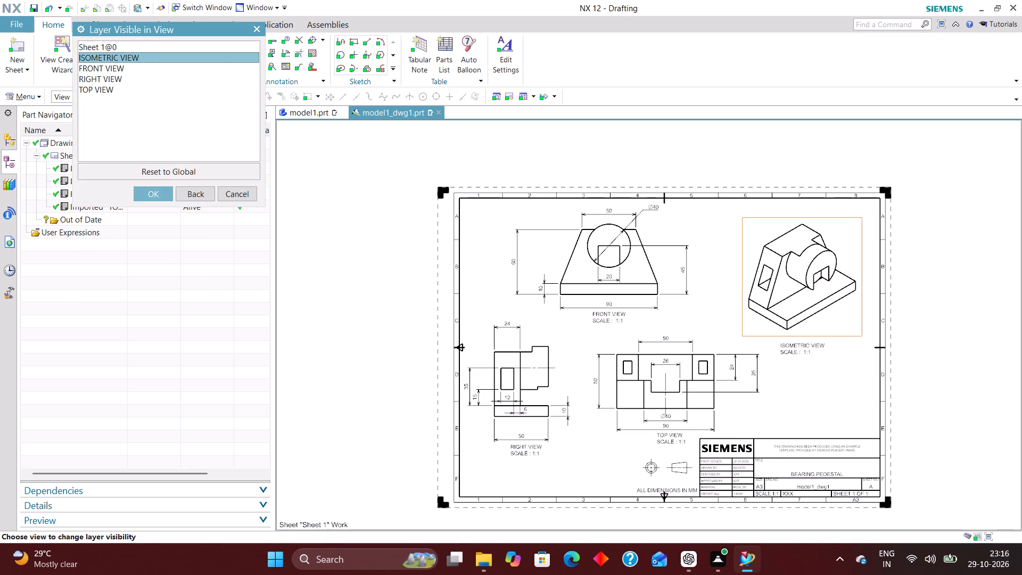
{"action": "left_click", "coordinate": [153, 196]}
{"action": "left_click", "coordinate": [89, 108]}
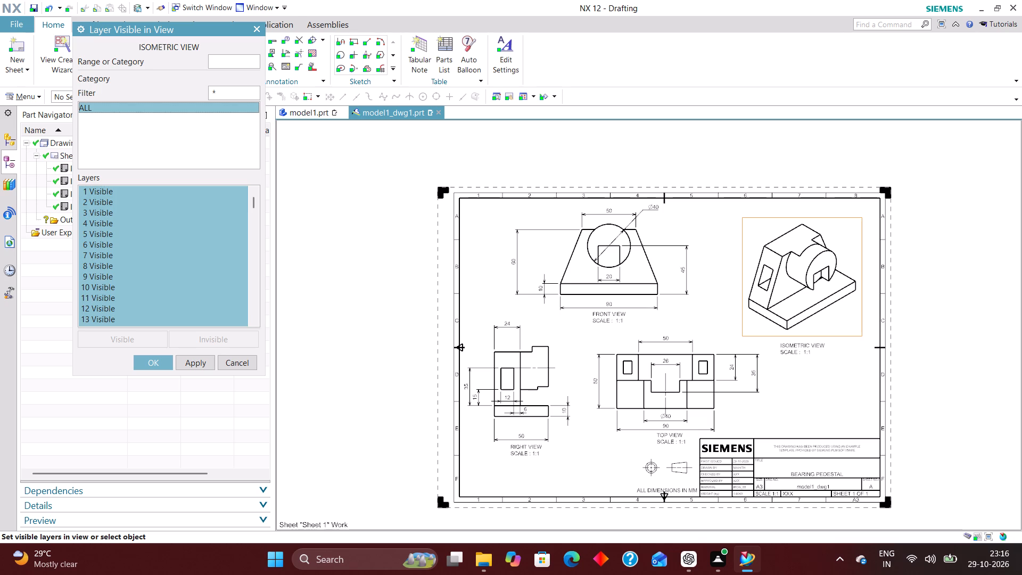
{"action": "left_click", "coordinate": [213, 341]}
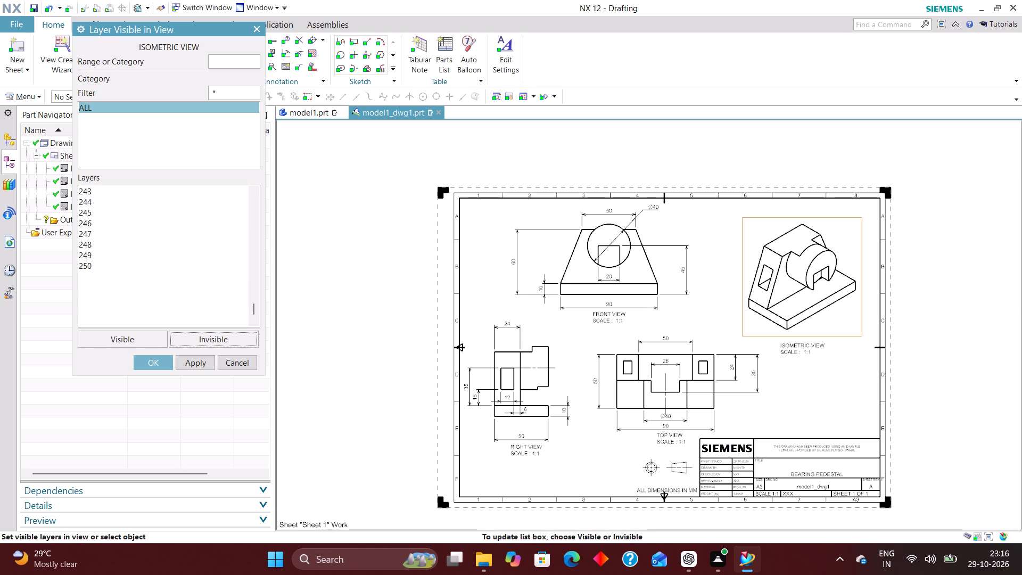
Make only layers 2, 223, 224, 225, 226 and 256 visible in ISOMETRIC VIEW and accept the layer settings.
{"action": "left_click", "coordinate": [236, 62]}
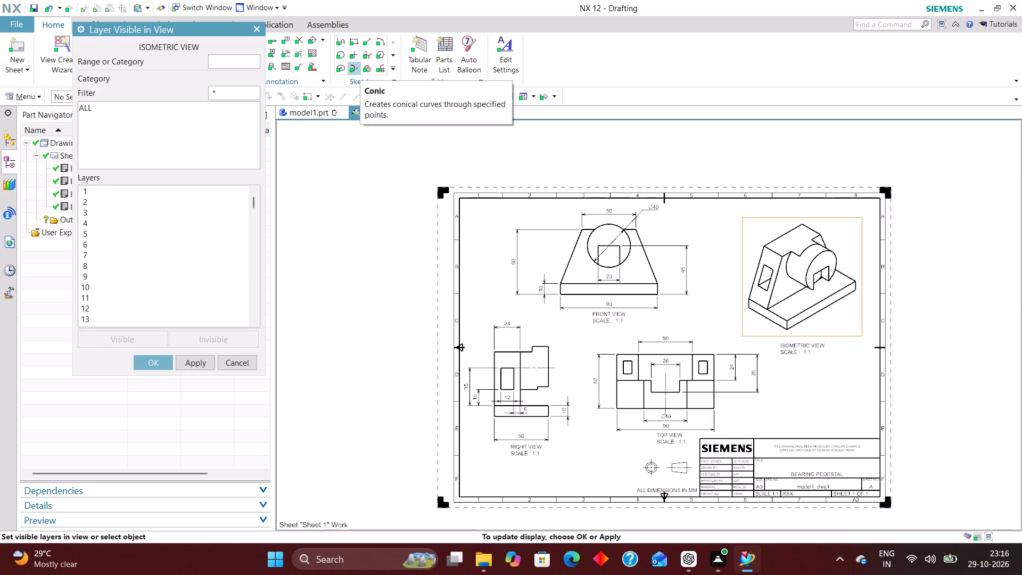
{"action": "key", "text": "2"}
{"action": "key", "text": "Return"}
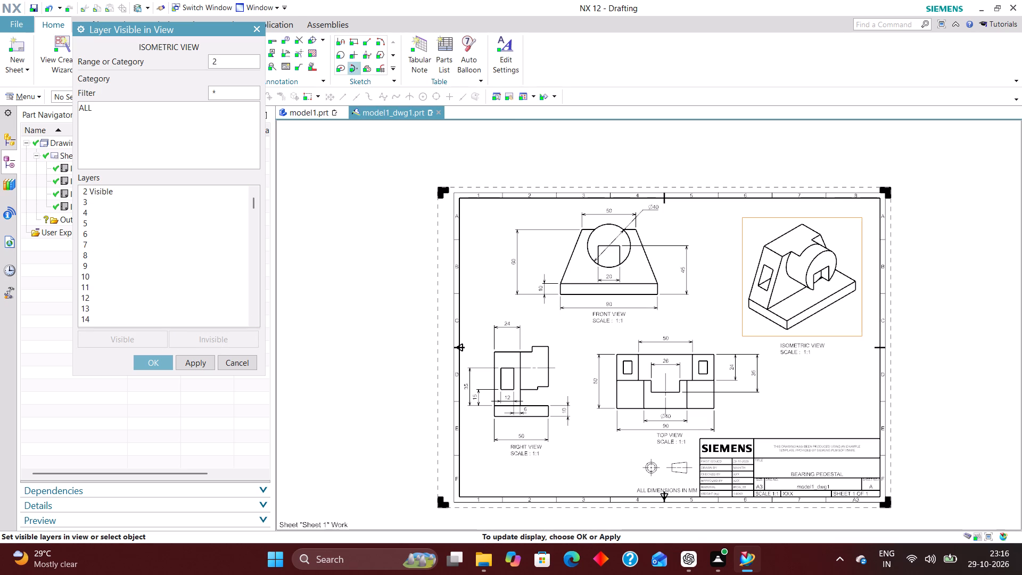
{"action": "type", "text": "223"}
{"action": "key", "text": "Return"}
{"action": "type", "text": "224"}
{"action": "key", "text": "Return"}
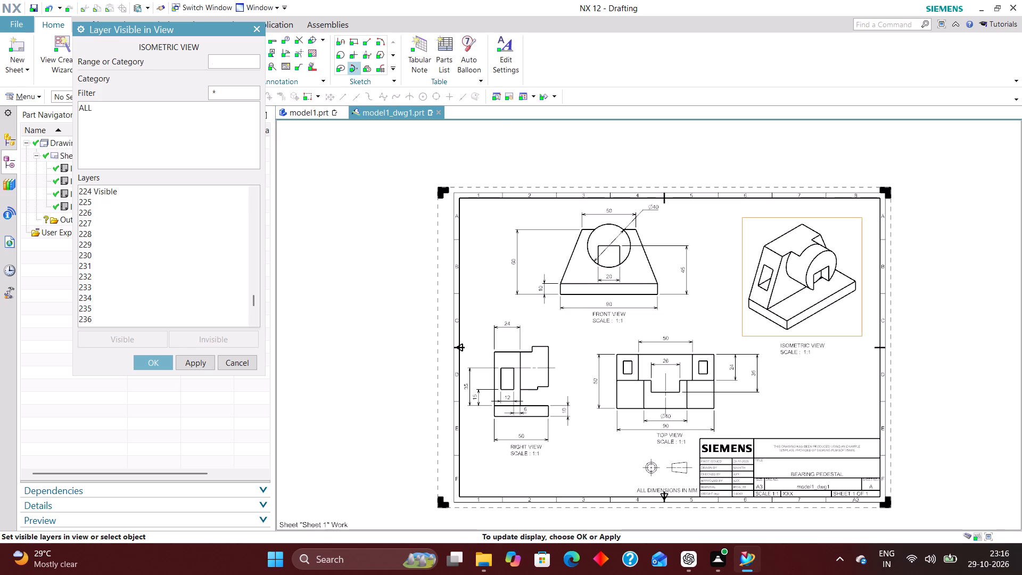
{"action": "type", "text": "225"}
{"action": "key", "text": "Return"}
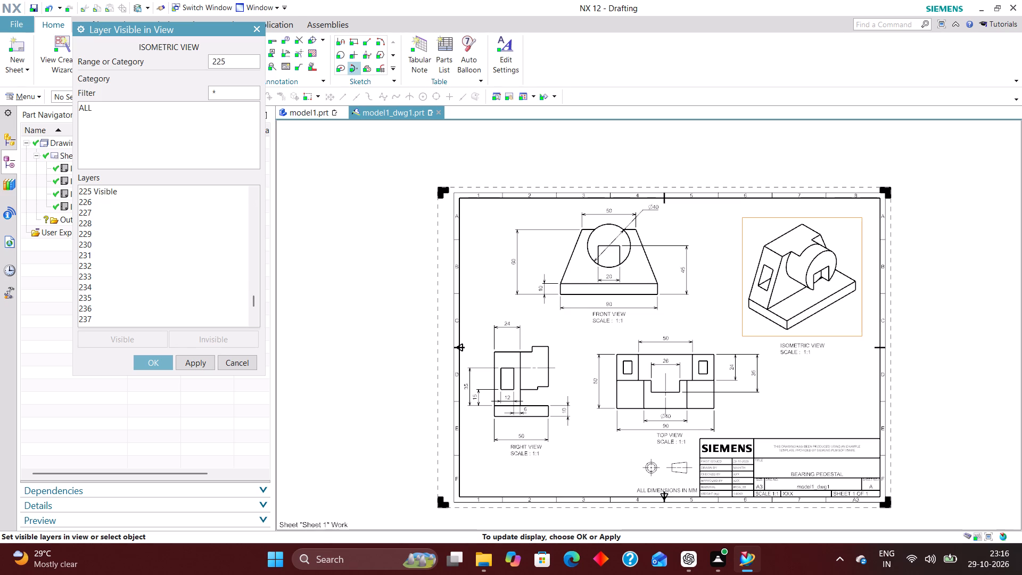
{"action": "type", "text": "226"}
{"action": "key", "text": "Return"}
{"action": "type", "text": "256"}
{"action": "key", "text": "Return"}
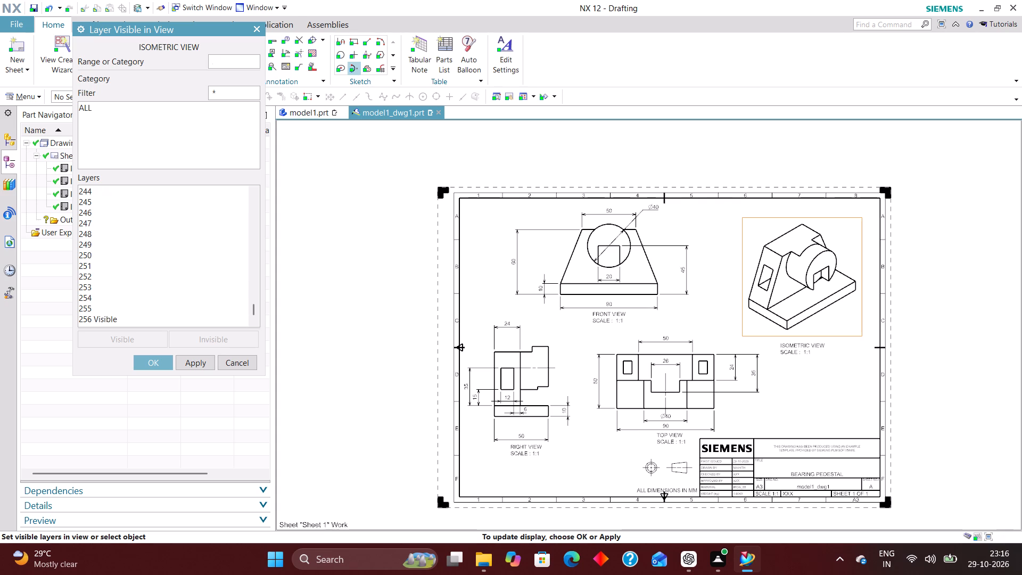
{"action": "left_click", "coordinate": [155, 366]}
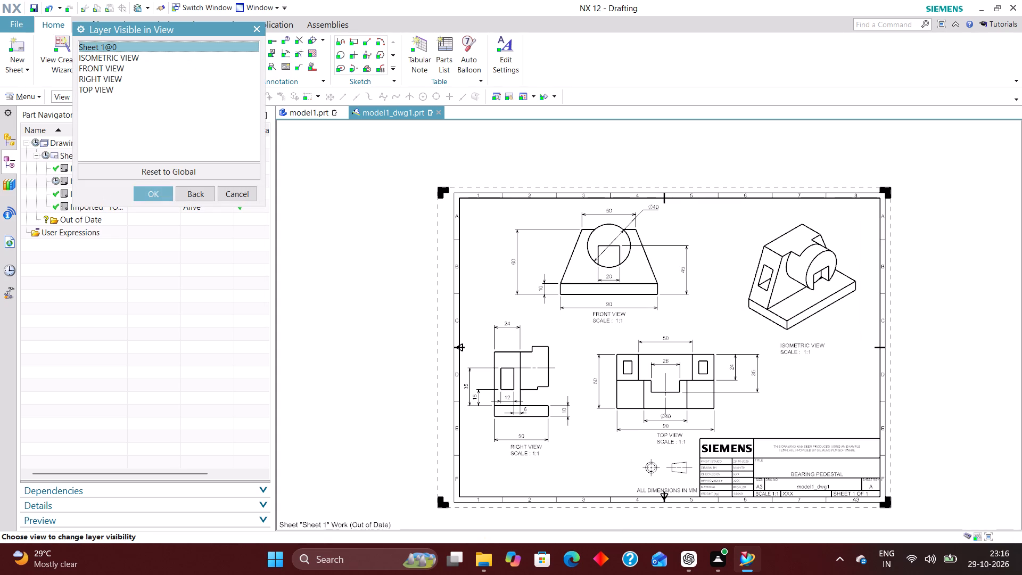
Make all layers invisible in FRONT VIEW.
{"action": "left_click", "coordinate": [112, 66]}
{"action": "left_click", "coordinate": [153, 191]}
{"action": "left_click", "coordinate": [86, 104]}
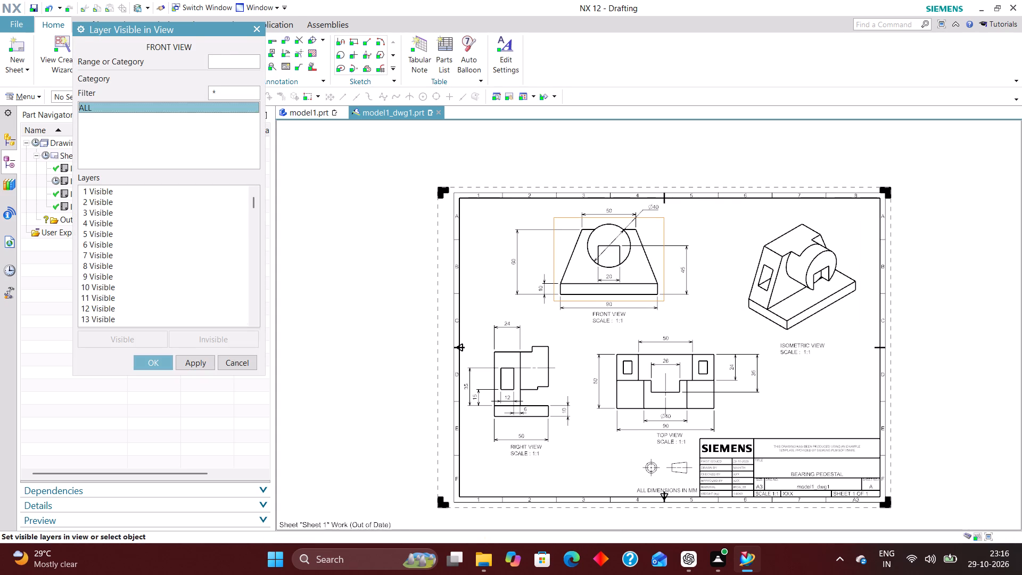
{"action": "left_click", "coordinate": [224, 337]}
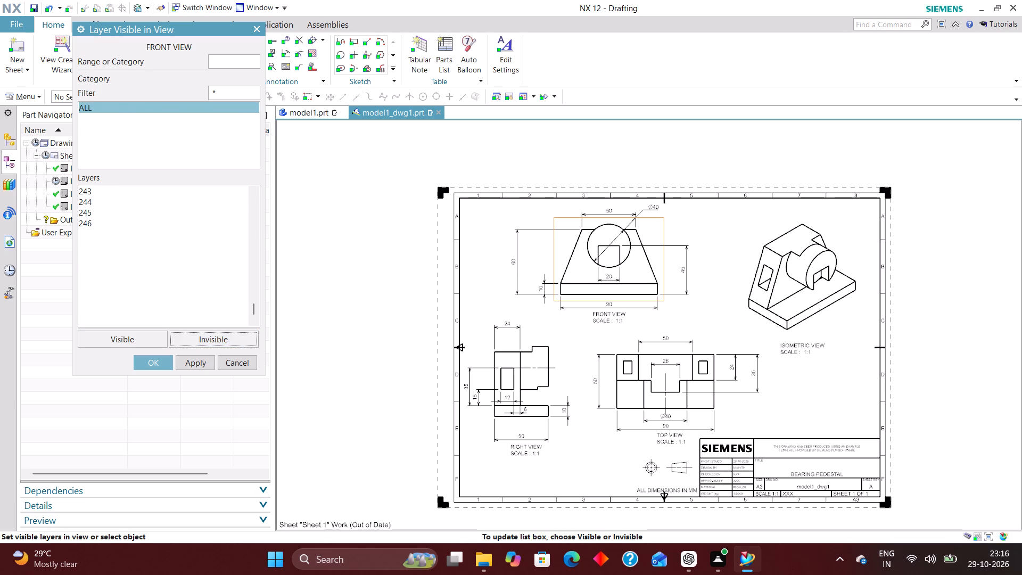
Make only layers 2, 223, 224, 225, 226 and 256 visible in FRONT VIEW and accept the layer settings.
{"action": "left_click", "coordinate": [228, 60]}
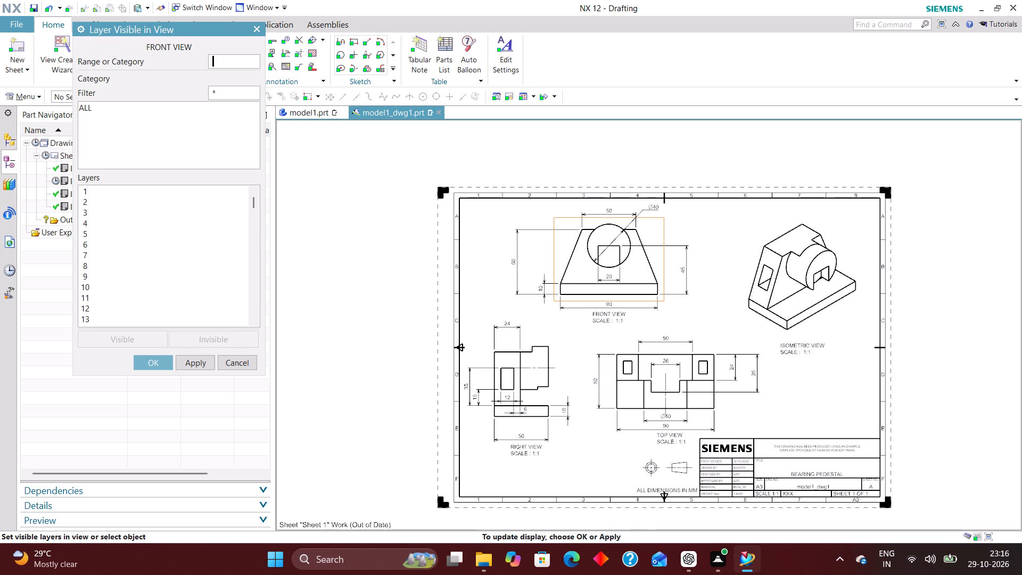
{"action": "key", "text": "2"}
{"action": "key", "text": "Return"}
{"action": "type", "text": "223"}
{"action": "key", "text": "Return"}
{"action": "type", "text": "224"}
{"action": "key", "text": "Return"}
{"action": "key", "text": "3"}
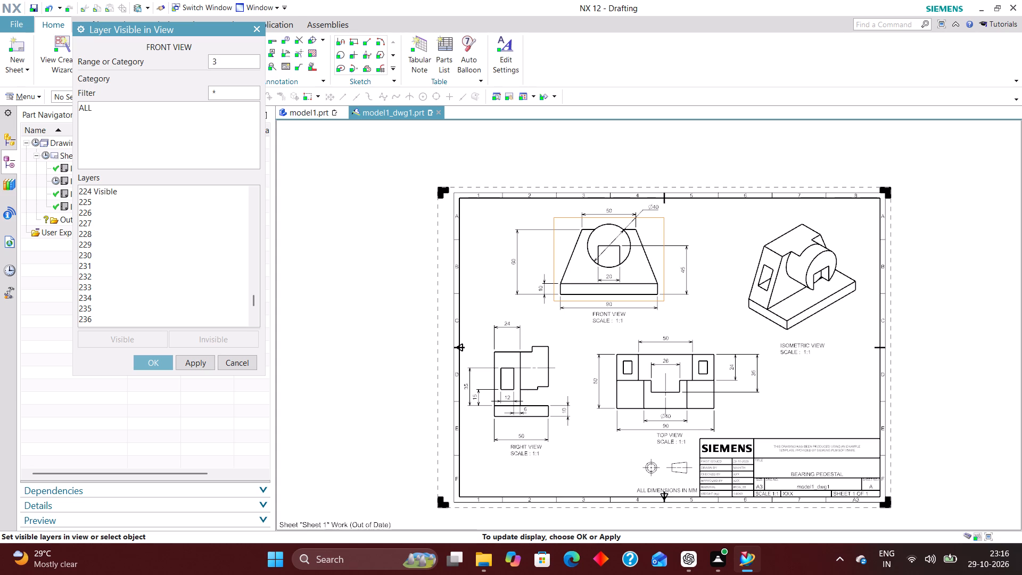
{"action": "key", "text": "BackSpace"}
{"action": "type", "text": "25"}
{"action": "key", "text": "BackSpace"}
{"action": "type", "text": "25"}
{"action": "key", "text": "Return"}
{"action": "type", "text": "226"}
{"action": "key", "text": "Return"}
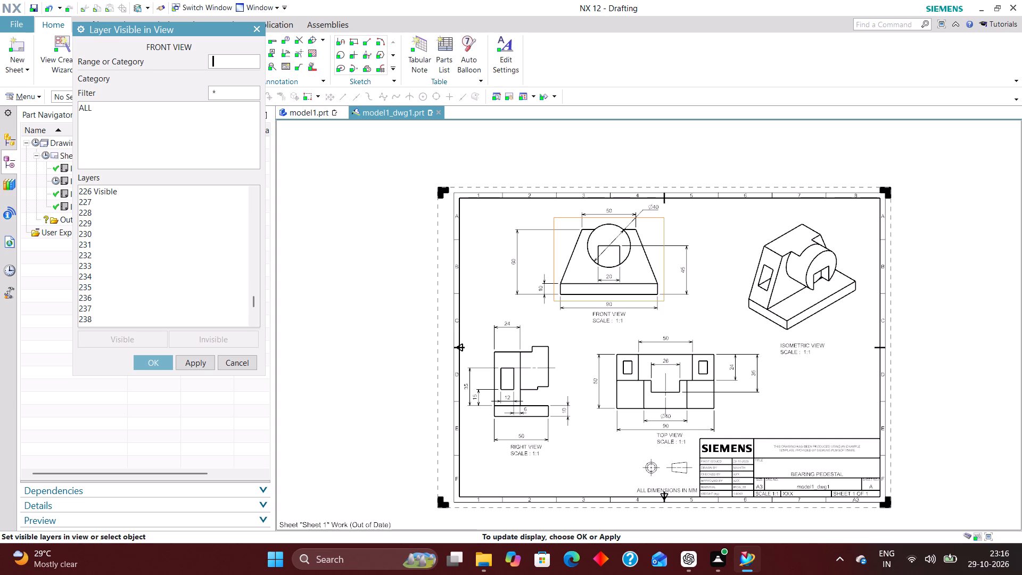
{"action": "type", "text": "256"}
{"action": "key", "text": "Return"}
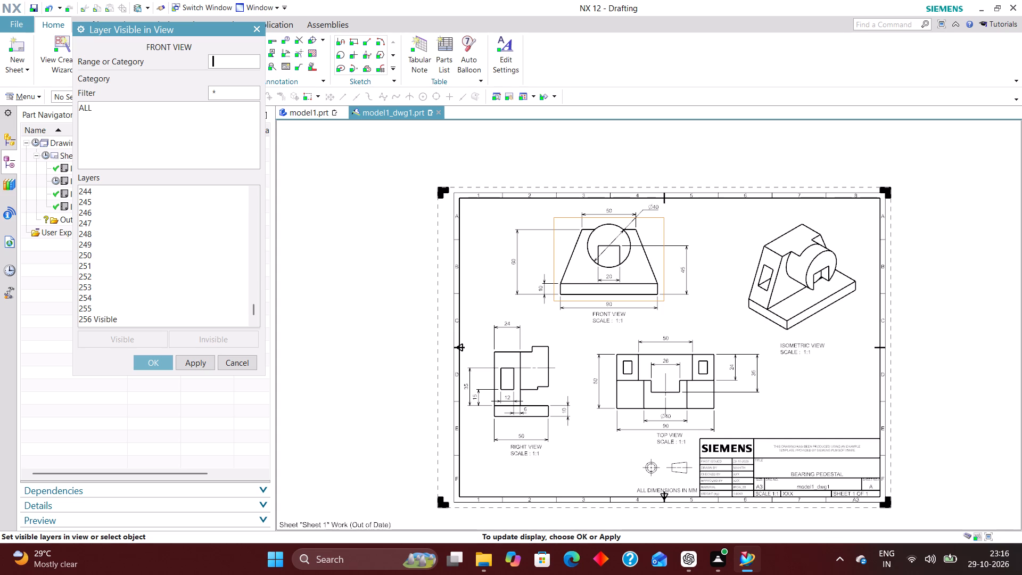
{"action": "left_click", "coordinate": [155, 361]}
Make all layers invisible in RIGHT VIEW.
{"action": "left_click", "coordinate": [96, 77]}
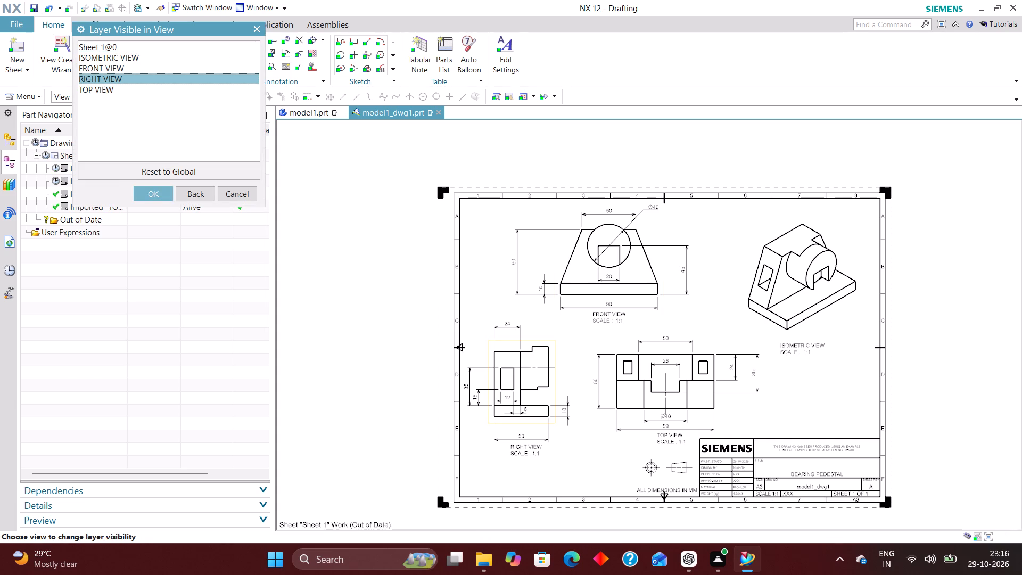
{"action": "left_click", "coordinate": [161, 190]}
{"action": "left_click", "coordinate": [90, 109]}
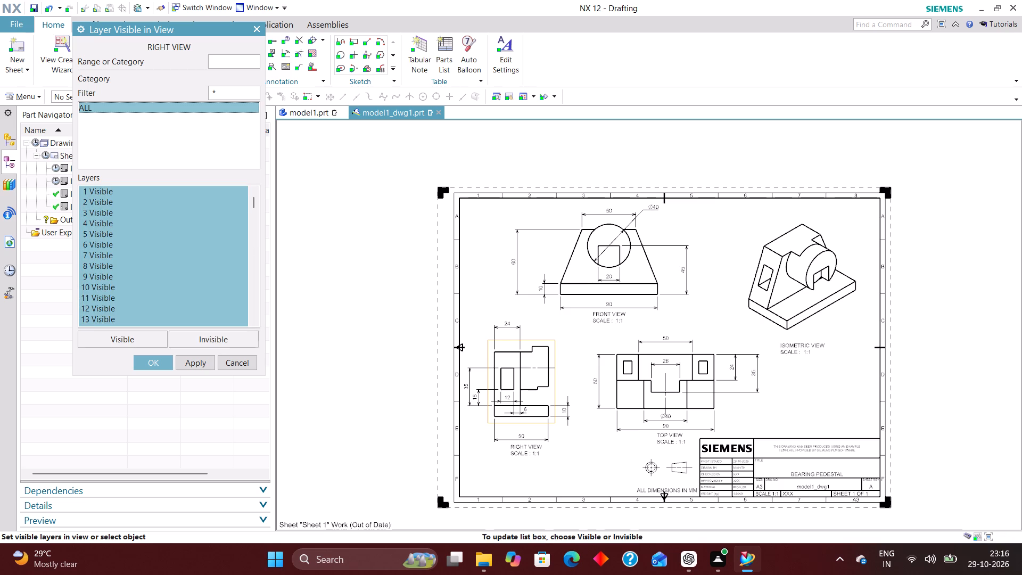
{"action": "left_click", "coordinate": [233, 335]}
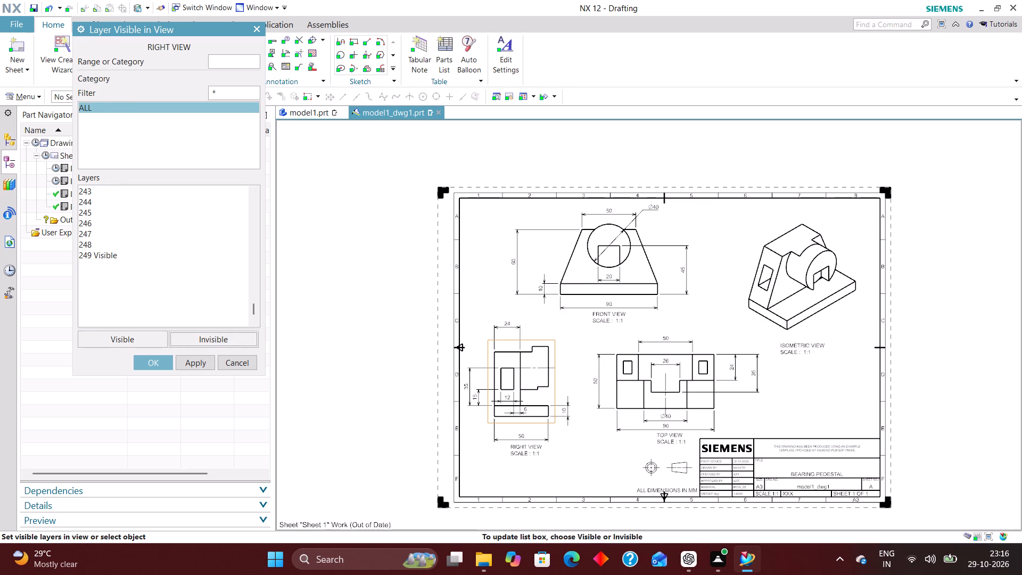
Make only layers 2, 223, 224, 225, 226 and 256 visible in RIGHT VIEW and accept the layer settings.
{"action": "left_click", "coordinate": [226, 60]}
{"action": "key", "text": "2"}
{"action": "key", "text": "Return"}
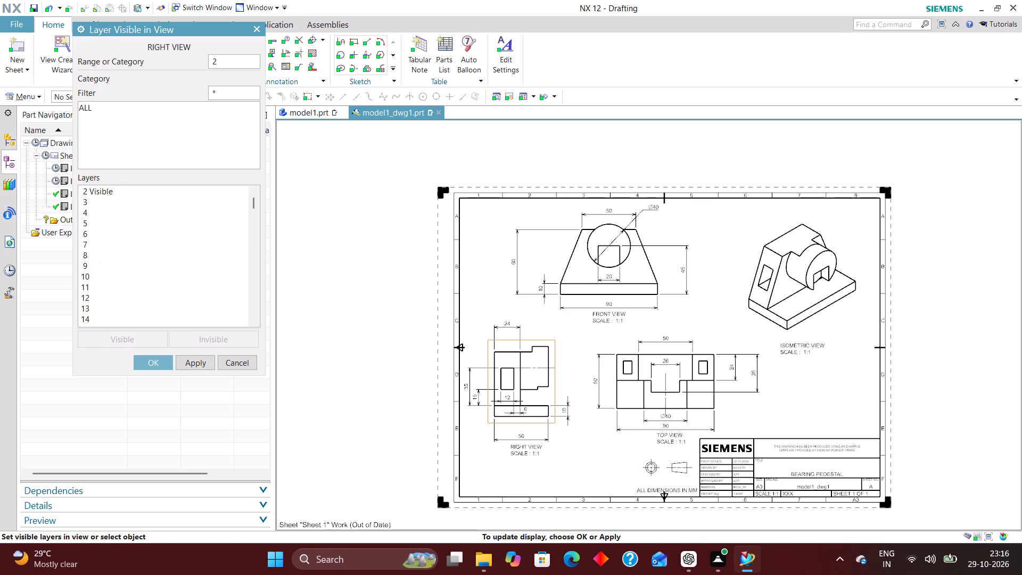
{"action": "type", "text": "223"}
{"action": "key", "text": "Return"}
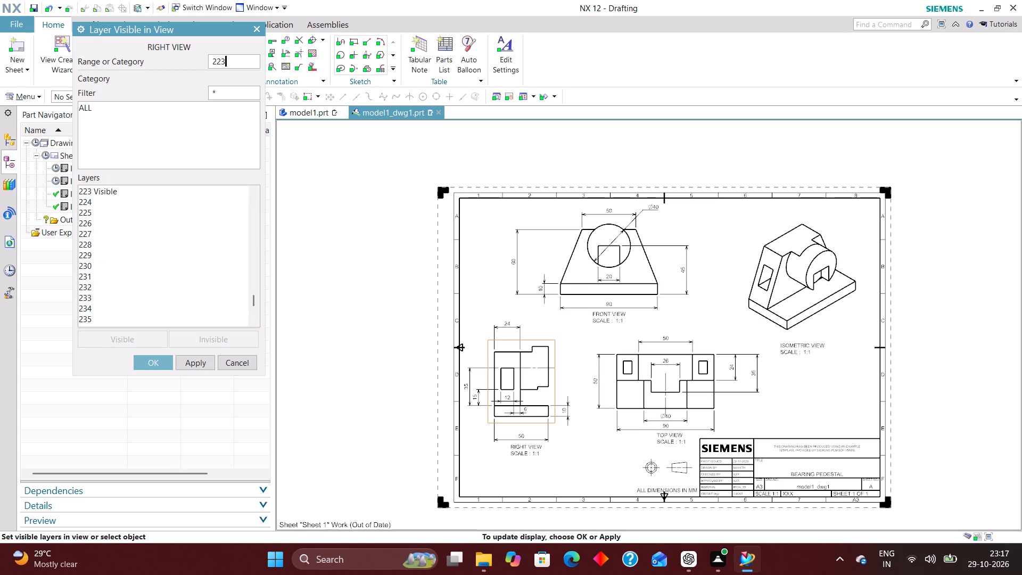
{"action": "type", "text": "224"}
{"action": "key", "text": "Return"}
{"action": "type", "text": "225"}
{"action": "key", "text": "Return"}
{"action": "type", "text": "226"}
{"action": "key", "text": "Return"}
{"action": "type", "text": "22"}
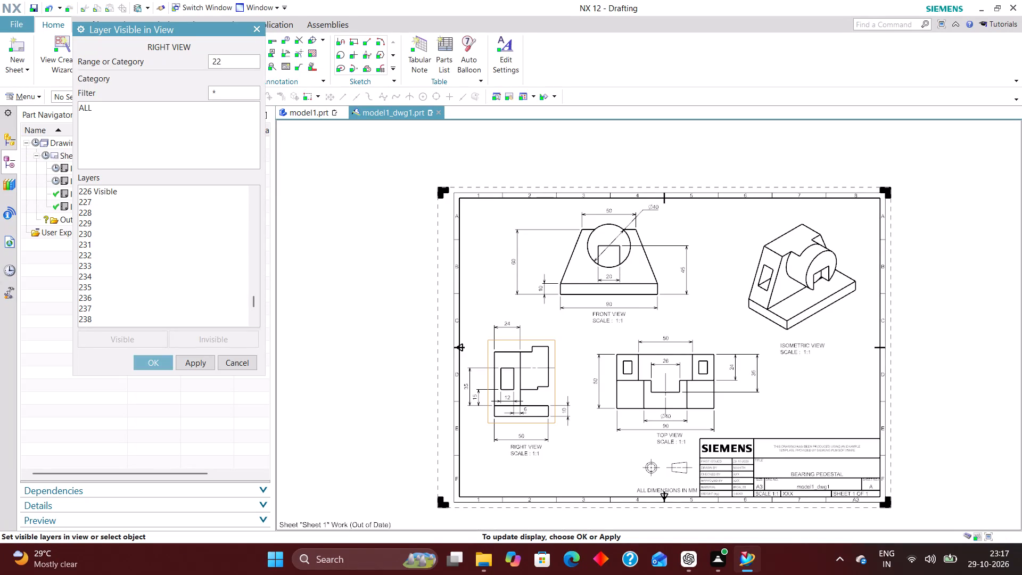
{"action": "key", "text": "BackSpace"}
{"action": "type", "text": "56"}
{"action": "key", "text": "Return"}
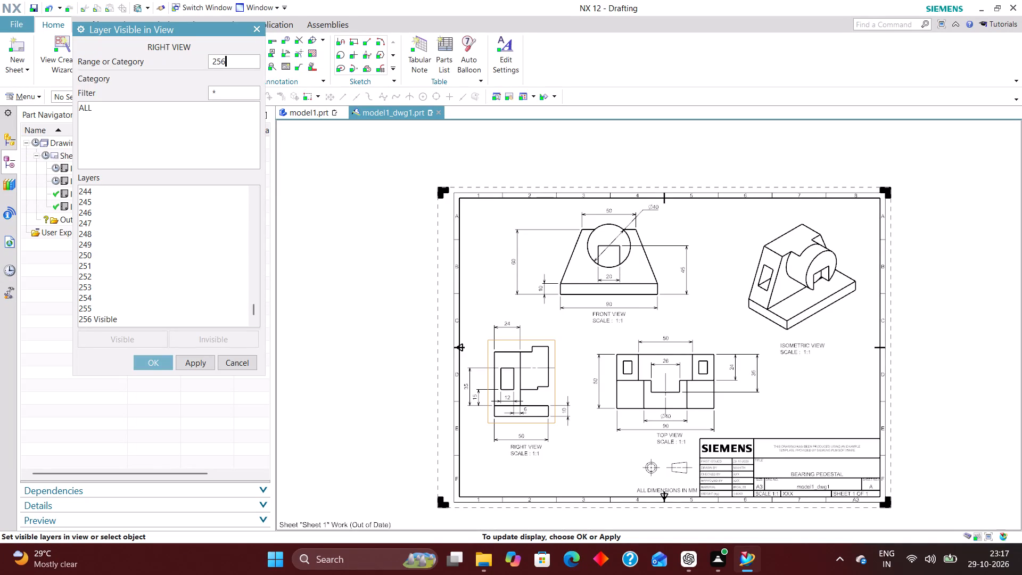
{"action": "left_click", "coordinate": [160, 365]}
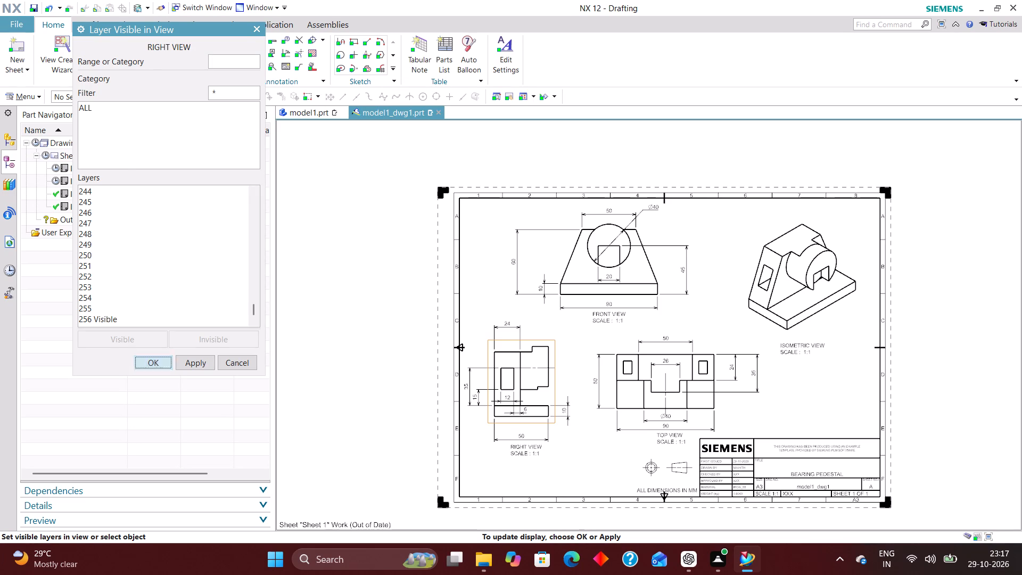
Make all layers invisible in TOP VIEW.
{"action": "left_click", "coordinate": [87, 87]}
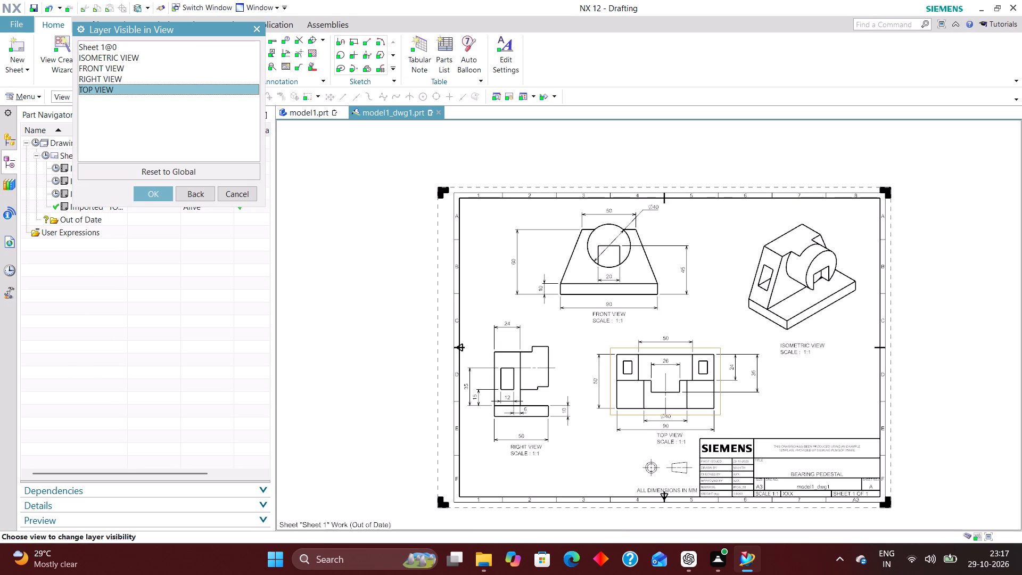
{"action": "left_click", "coordinate": [159, 190]}
{"action": "left_click", "coordinate": [90, 108]}
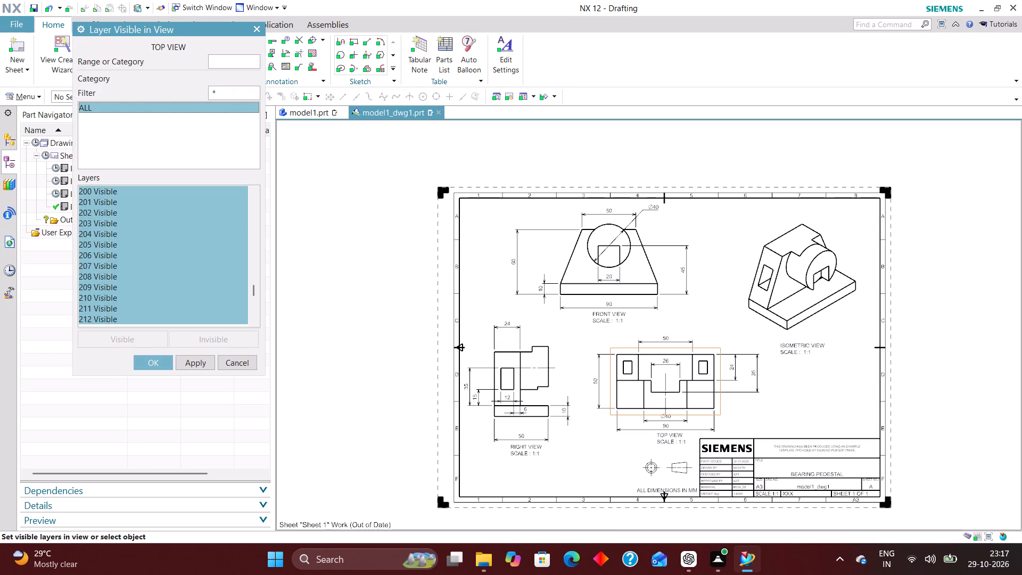
{"action": "left_click", "coordinate": [217, 336]}
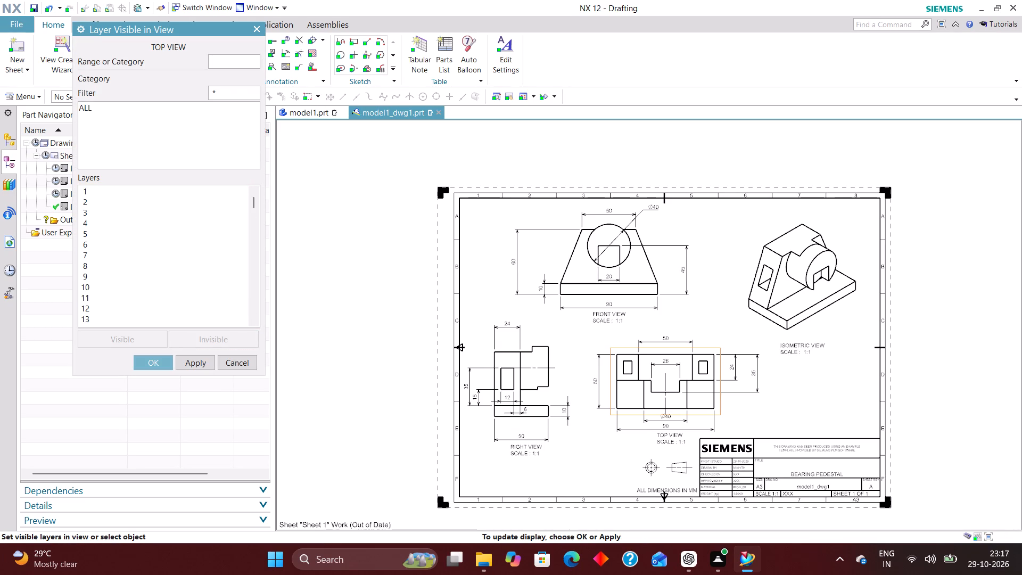
Make only layers 2, 223, 224, 225, 226 and 256 visible in TOP VIEW and accept the layer settings.
{"action": "left_click", "coordinate": [230, 64]}
{"action": "key", "text": "2"}
{"action": "key", "text": "Return"}
{"action": "key", "text": "2"}
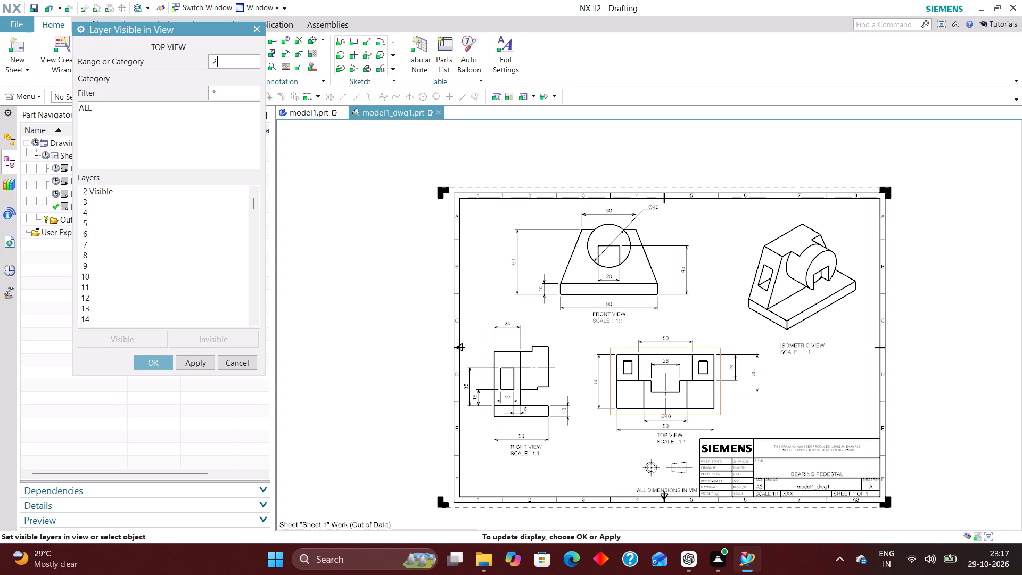
{"action": "key", "text": "2"}
{"action": "key", "text": "3"}
{"action": "key", "text": "Return"}
{"action": "type", "text": "224"}
{"action": "key", "text": "Return"}
{"action": "type", "text": "225"}
{"action": "key", "text": "Return"}
{"action": "type", "text": "226"}
{"action": "key", "text": "Return"}
{"action": "type", "text": "256"}
{"action": "key", "text": "Return"}
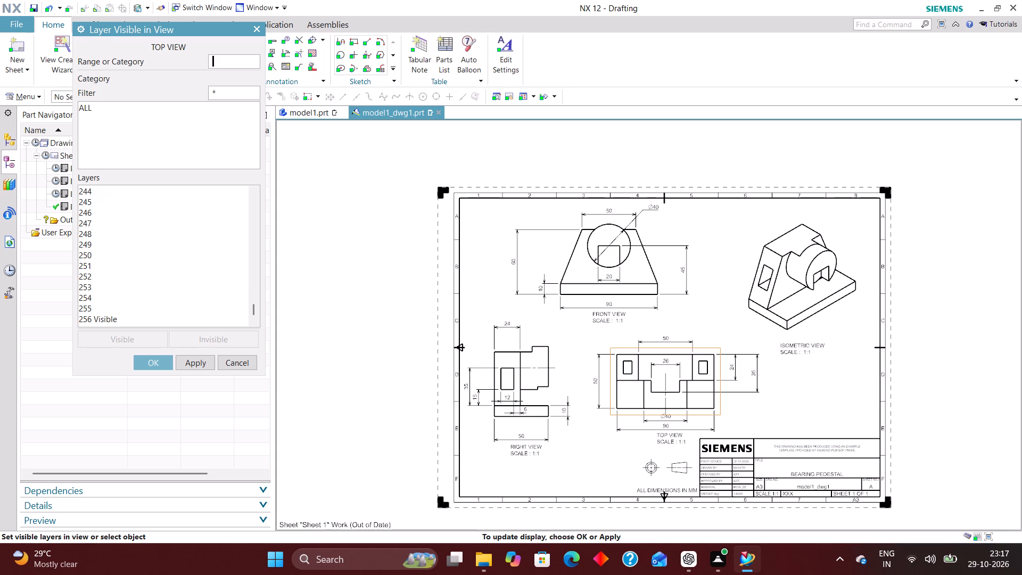
{"action": "left_click", "coordinate": [149, 364]}
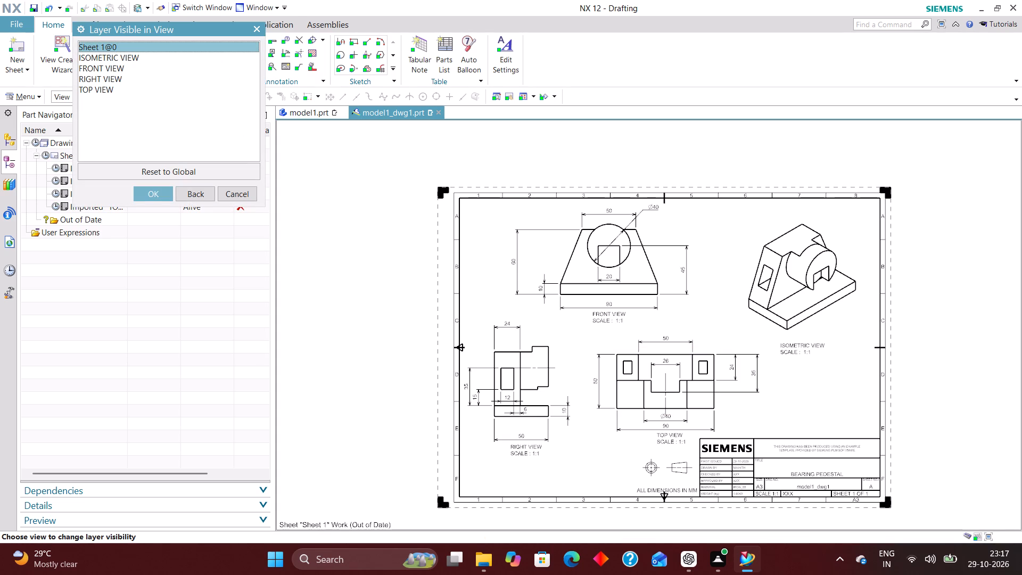
Review which layers are visible in ISOMETRIC VIEW through the whole layer list.
{"action": "left_click", "coordinate": [139, 56]}
{"action": "left_click", "coordinate": [156, 195]}
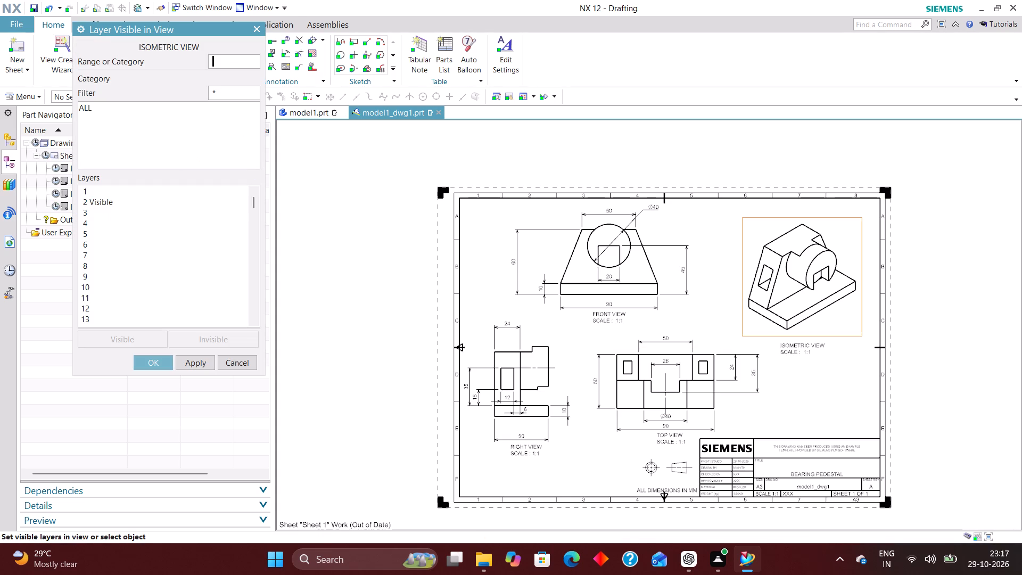
{"action": "scroll", "coordinate": [147, 241], "scroll_direction": "down", "scroll_amount": 15}
{"action": "scroll", "coordinate": [149, 244], "scroll_direction": "down", "scroll_amount": 7}
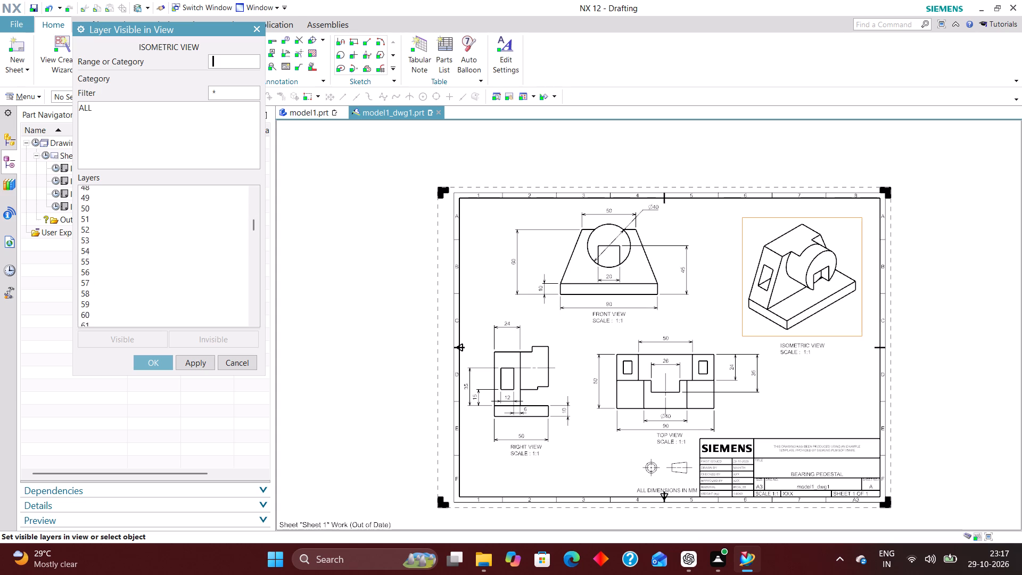
{"action": "scroll", "coordinate": [149, 249], "scroll_direction": "down", "scroll_amount": 18}
{"action": "scroll", "coordinate": [151, 252], "scroll_direction": "down", "scroll_amount": 9}
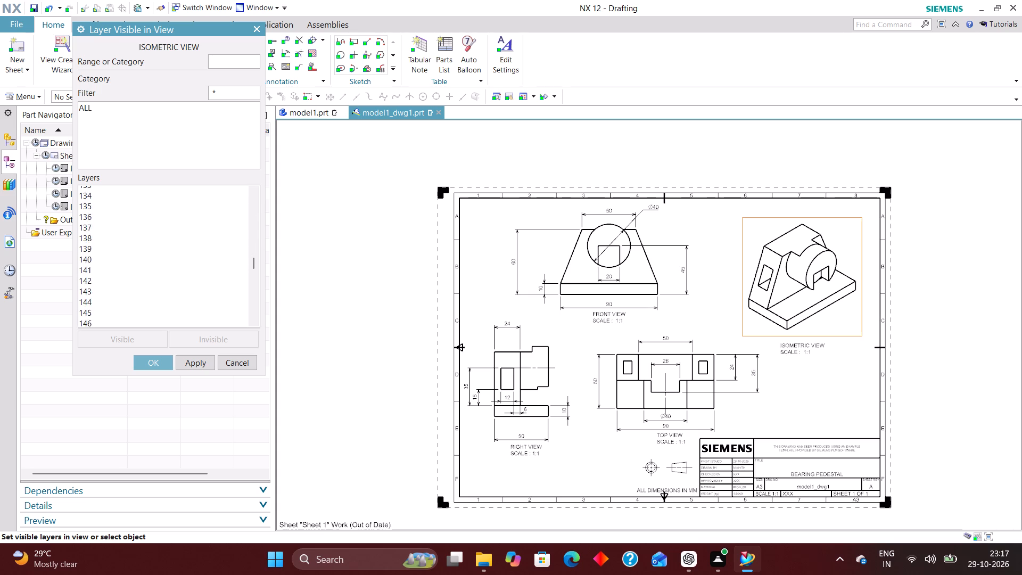
{"action": "scroll", "coordinate": [151, 253], "scroll_direction": "down", "scroll_amount": 19}
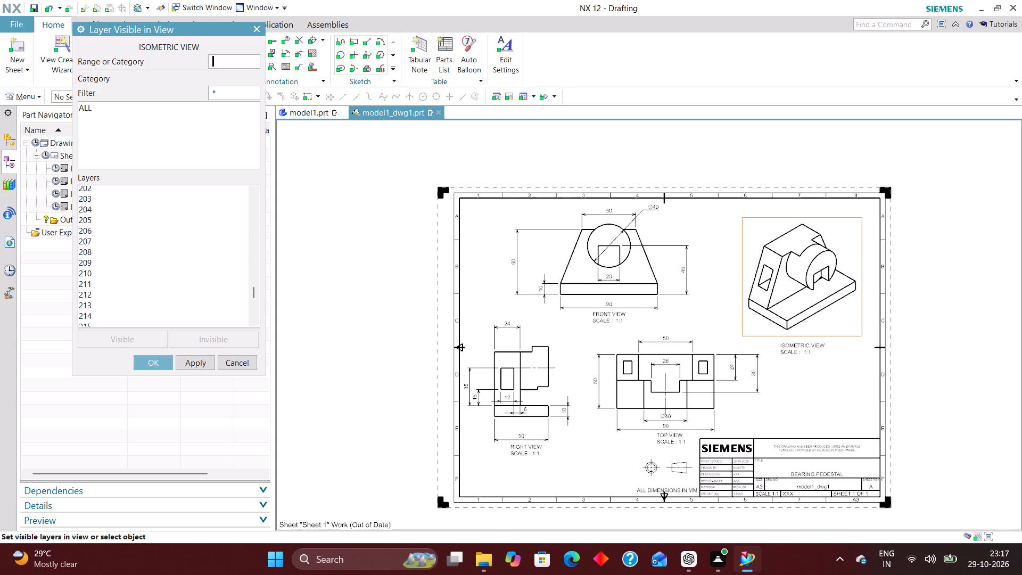
{"action": "scroll", "coordinate": [151, 250], "scroll_direction": "down", "scroll_amount": 7}
{"action": "left_click", "coordinate": [158, 359]}
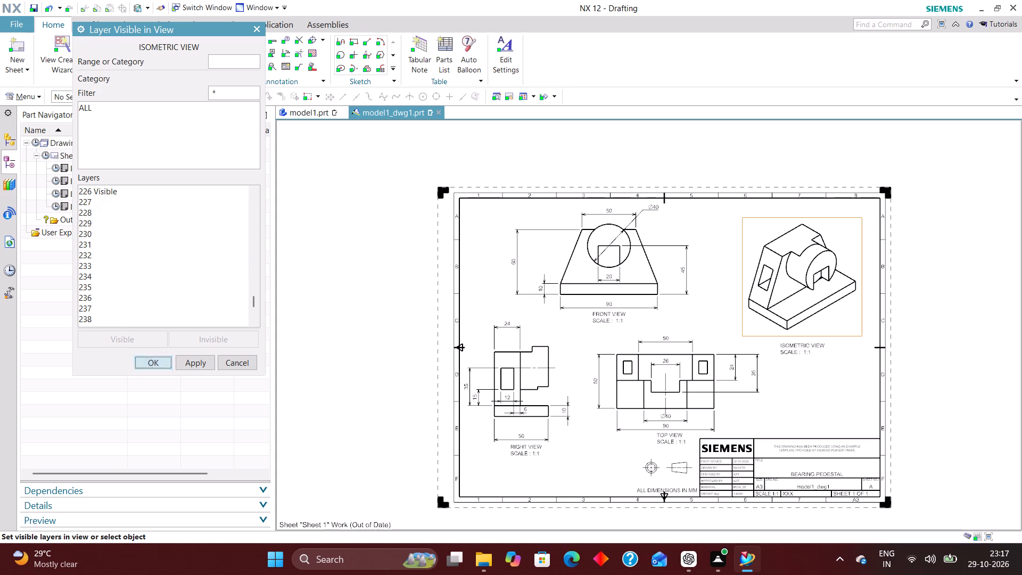
Review which layers are visible in FRONT VIEW and close the layer visibility settings.
{"action": "left_click", "coordinate": [115, 66]}
{"action": "left_click", "coordinate": [138, 189]}
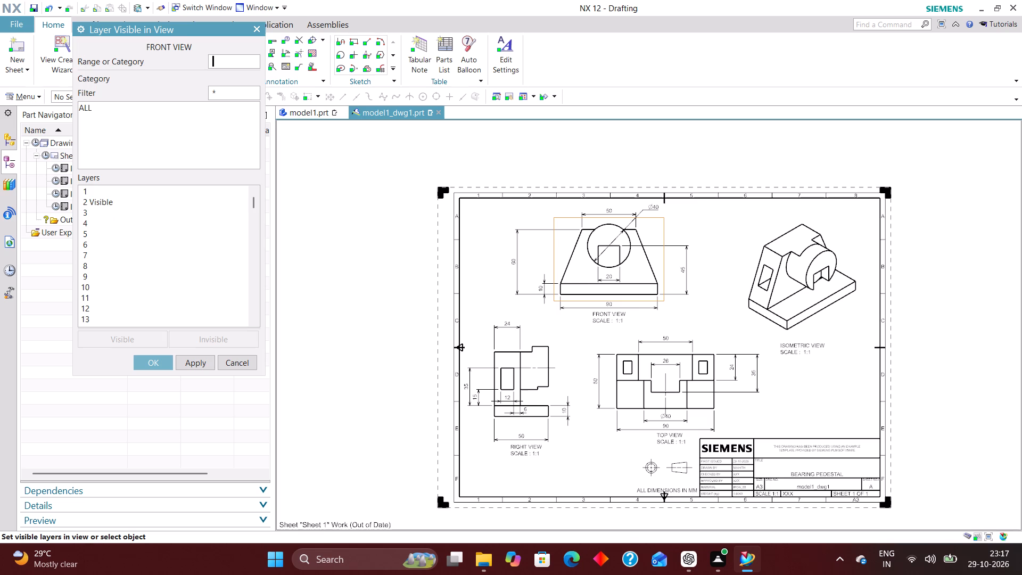
{"action": "scroll", "coordinate": [149, 217], "scroll_direction": "down", "scroll_amount": 20}
{"action": "scroll", "coordinate": [149, 217], "scroll_direction": "down", "scroll_amount": 19}
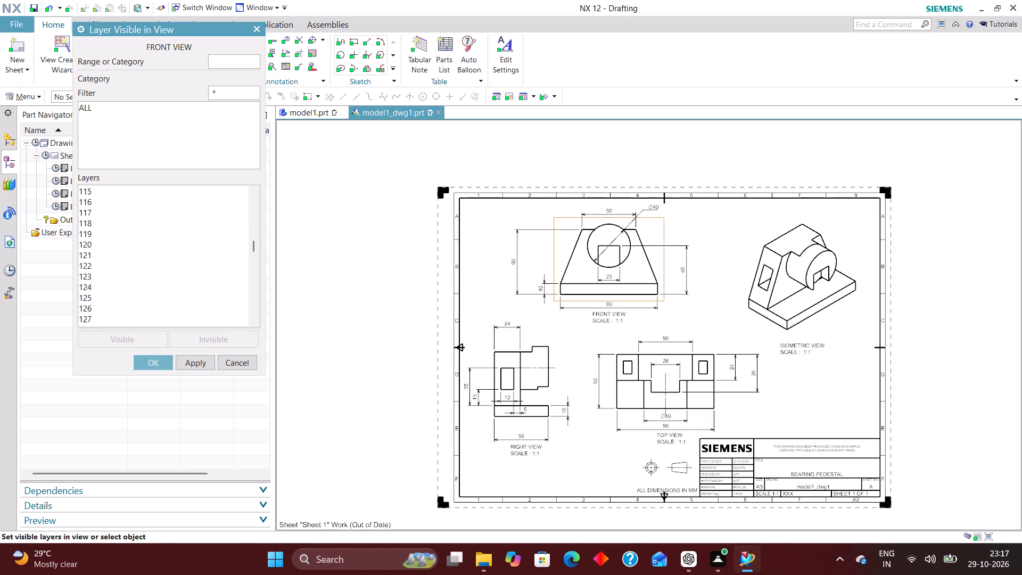
{"action": "scroll", "coordinate": [159, 219], "scroll_direction": "down", "scroll_amount": 20}
{"action": "scroll", "coordinate": [159, 219], "scroll_direction": "down", "scroll_amount": 2}
{"action": "scroll", "coordinate": [157, 237], "scroll_direction": "up", "scroll_amount": 2}
{"action": "scroll", "coordinate": [157, 237], "scroll_direction": "down", "scroll_amount": 17}
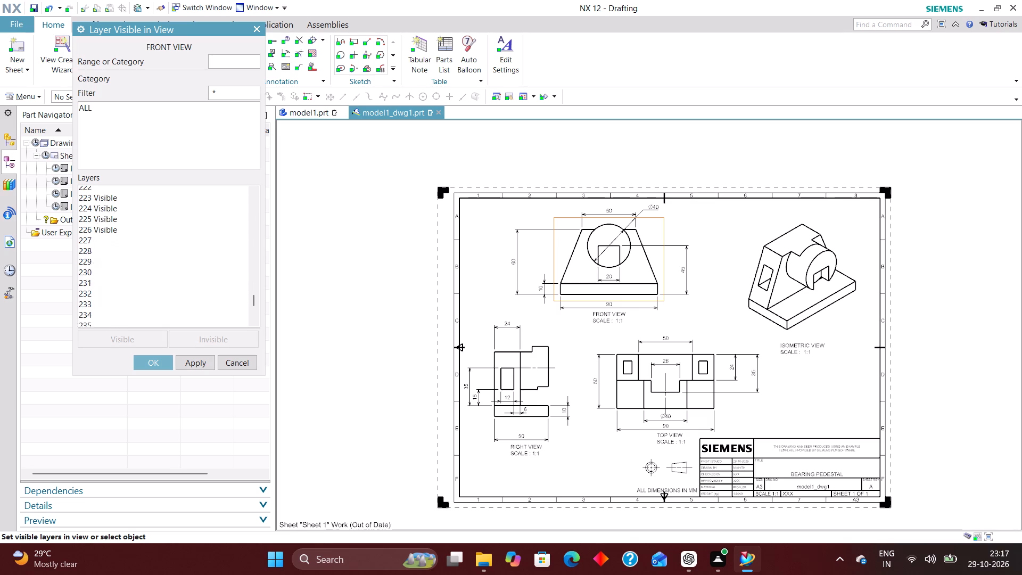
{"action": "scroll", "coordinate": [164, 235], "scroll_direction": "down", "scroll_amount": 17}
{"action": "left_click", "coordinate": [146, 362]}
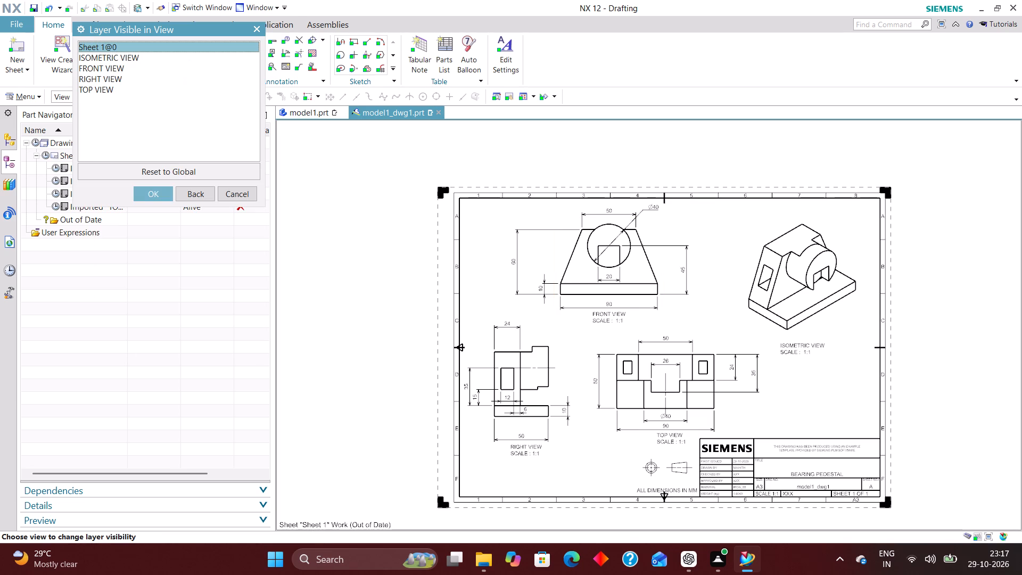
{"action": "left_click", "coordinate": [230, 192]}
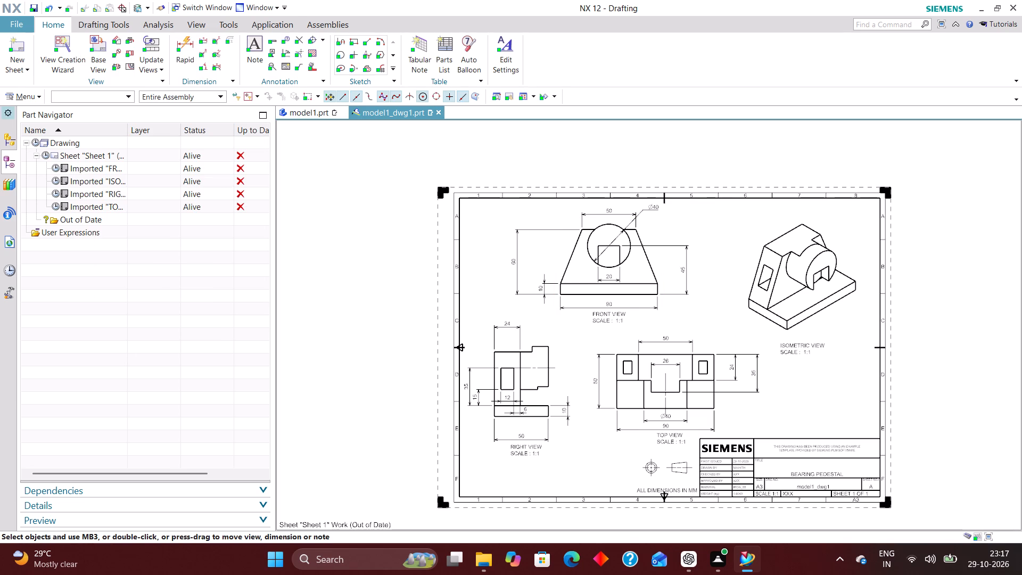
Update the out-of-date drawing, including Sheet 1 and its four imported views.
{"action": "left_click", "coordinate": [30, 143]}
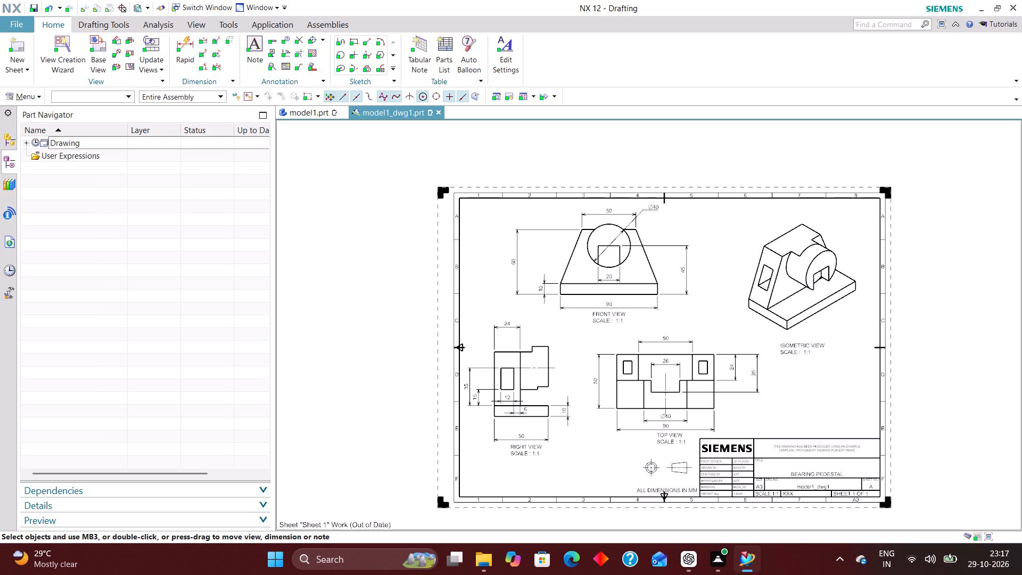
{"action": "left_click", "coordinate": [25, 143]}
{"action": "left_click", "coordinate": [34, 139]}
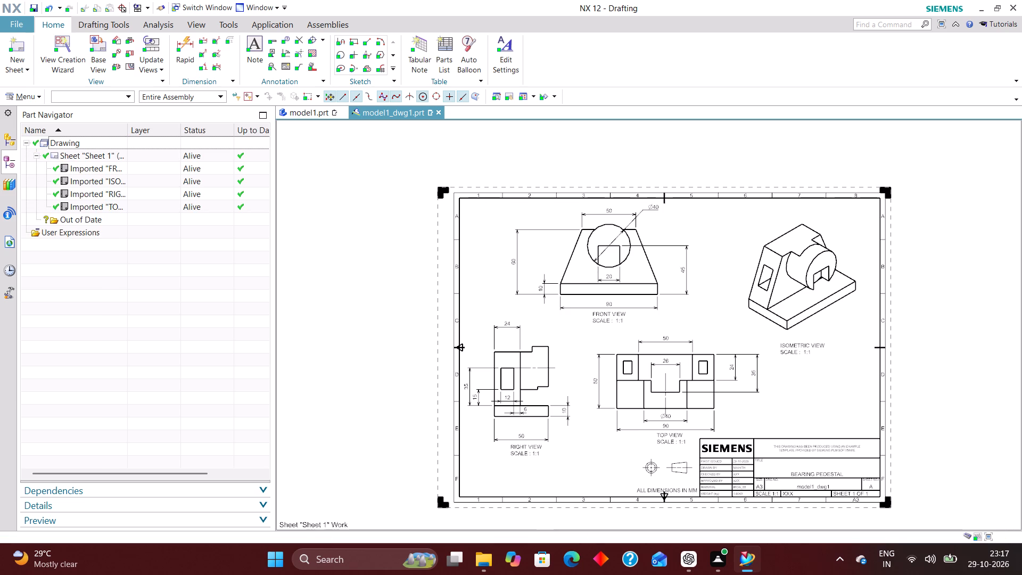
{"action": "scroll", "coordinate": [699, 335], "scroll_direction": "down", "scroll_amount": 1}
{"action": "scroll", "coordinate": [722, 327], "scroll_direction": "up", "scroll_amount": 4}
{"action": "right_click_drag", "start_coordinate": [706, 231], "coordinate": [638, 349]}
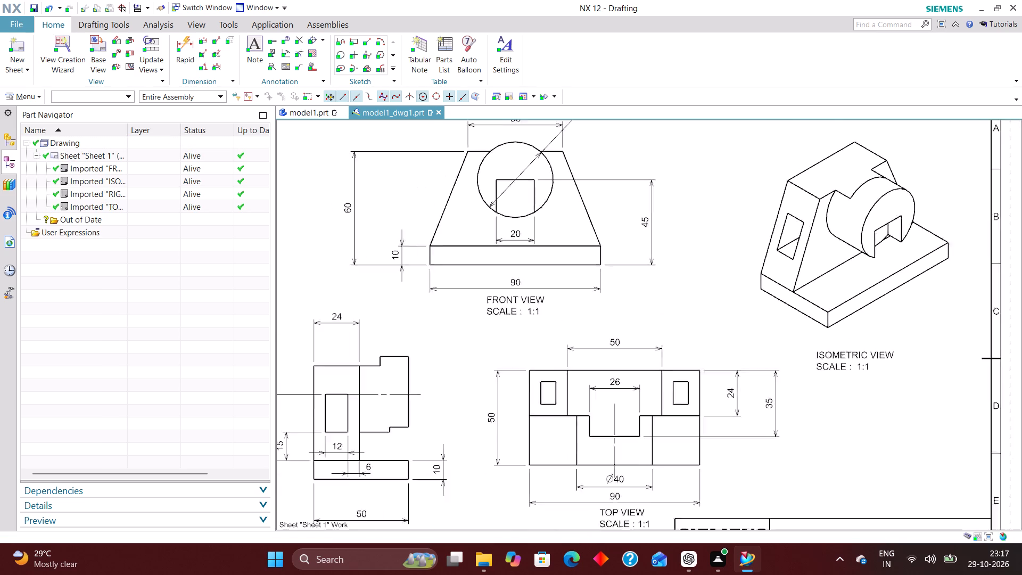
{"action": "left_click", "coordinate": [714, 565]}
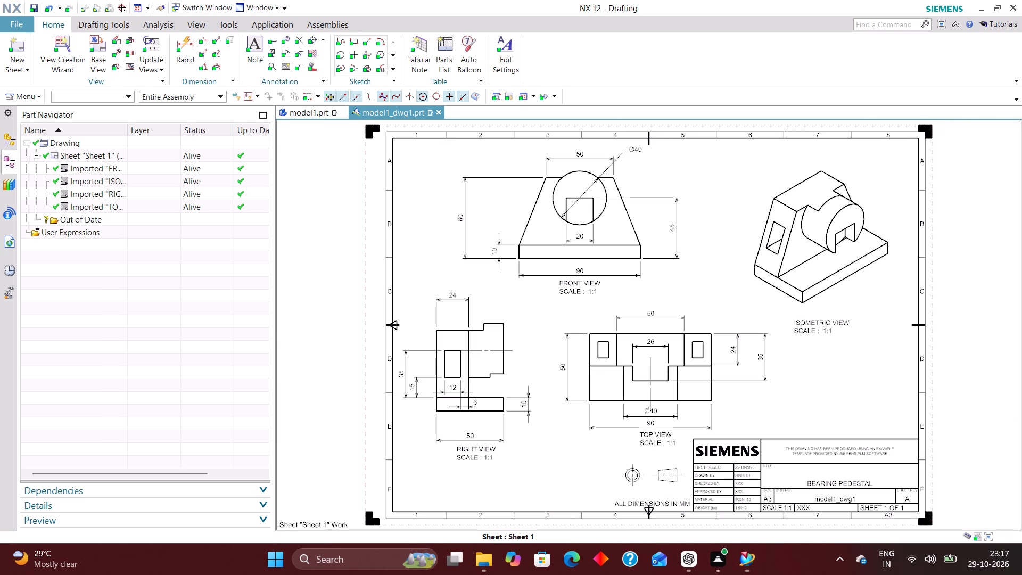
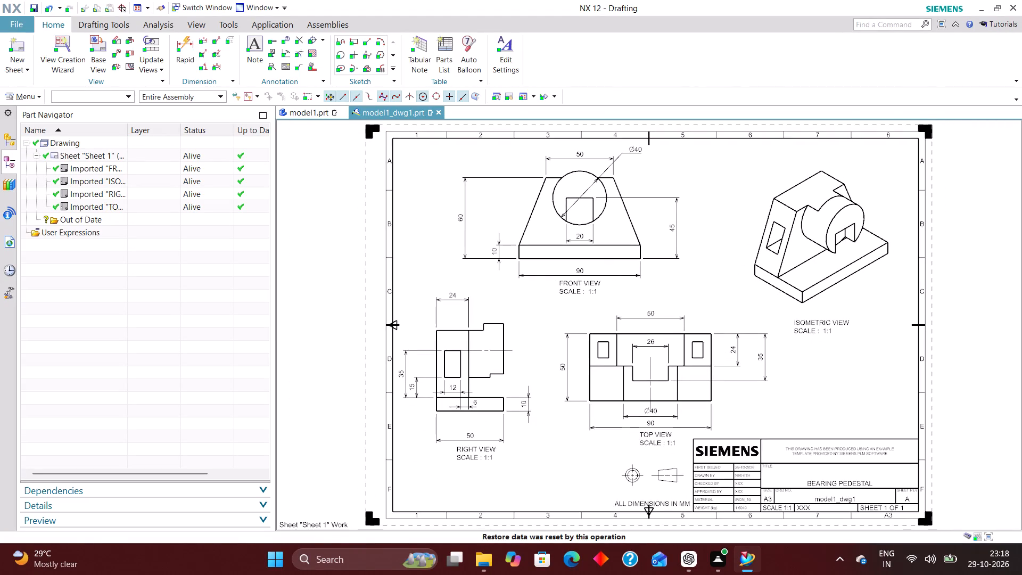
Examine the bearing pedestal drawing sheet, including its front, right, top and isometric views, dimensions and title block.
{"action": "scroll", "coordinate": [774, 356], "scroll_direction": "up", "scroll_amount": 2}
{"action": "scroll", "coordinate": [731, 353], "scroll_direction": "down", "scroll_amount": 2}
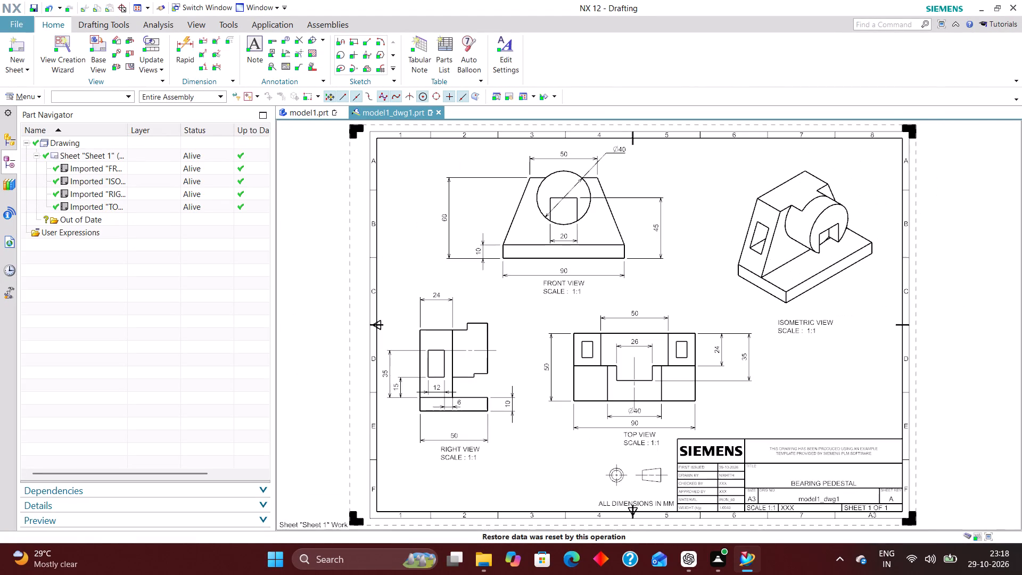
{"action": "scroll", "coordinate": [812, 334], "scroll_direction": "up", "scroll_amount": 3}
{"action": "scroll", "coordinate": [800, 356], "scroll_direction": "down", "scroll_amount": 3}
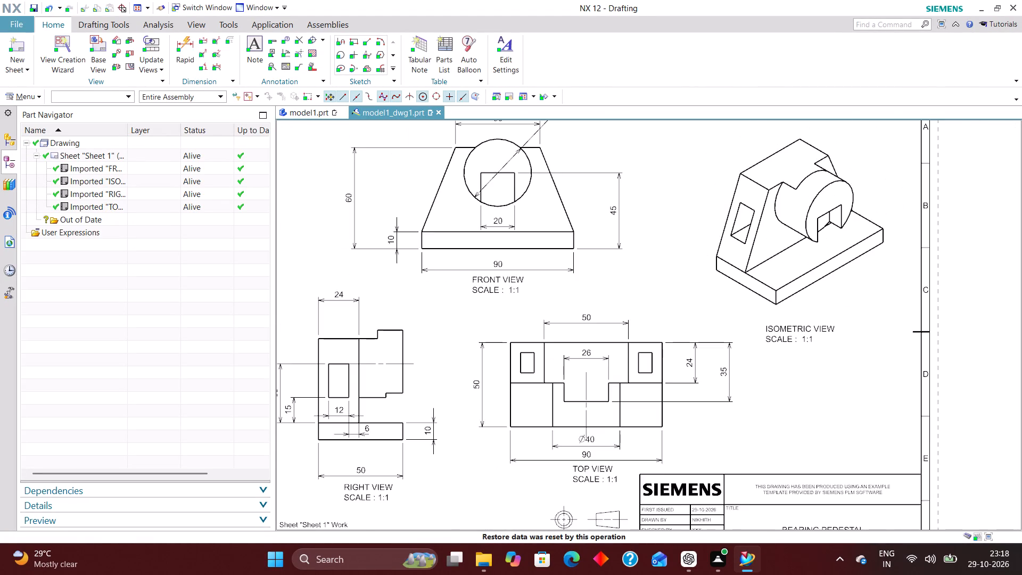
{"action": "scroll", "coordinate": [777, 385], "scroll_direction": "down", "scroll_amount": 2}
{"action": "scroll", "coordinate": [719, 315], "scroll_direction": "up", "scroll_amount": 2}
{"action": "right_click_drag", "start_coordinate": [728, 258], "coordinate": [643, 373]}
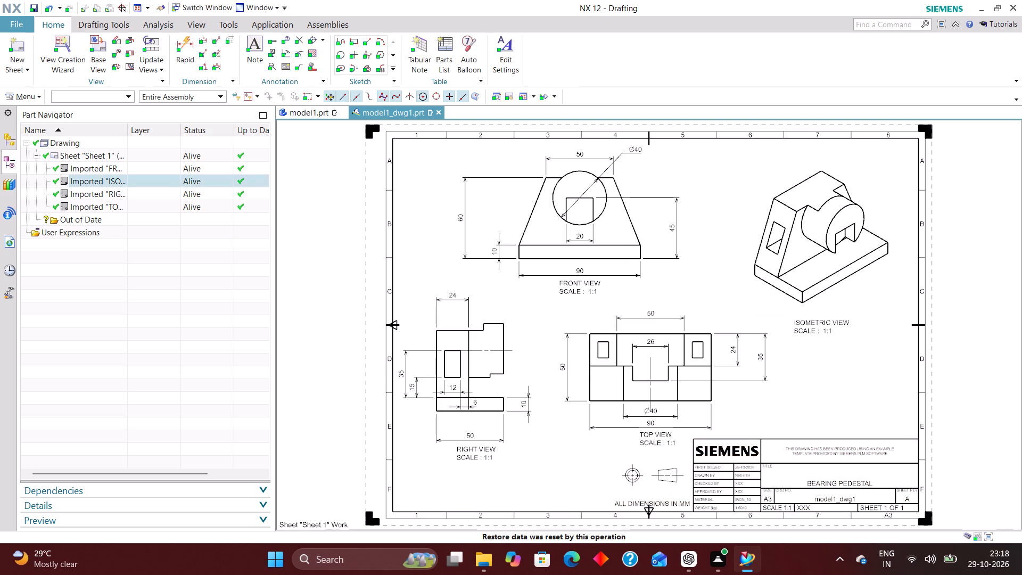
{"action": "scroll", "coordinate": [804, 295], "scroll_direction": "up", "scroll_amount": 4}
{"action": "scroll", "coordinate": [801, 303], "scroll_direction": "down", "scroll_amount": 3}
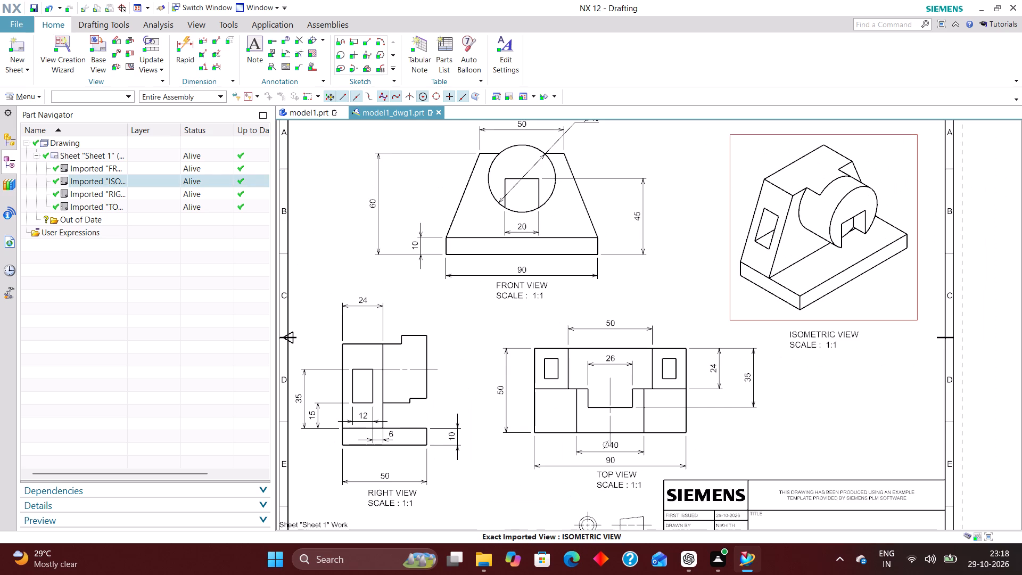
{"action": "scroll", "coordinate": [539, 349], "scroll_direction": "down", "scroll_amount": 2}
{"action": "scroll", "coordinate": [488, 342], "scroll_direction": "up", "scroll_amount": 3}
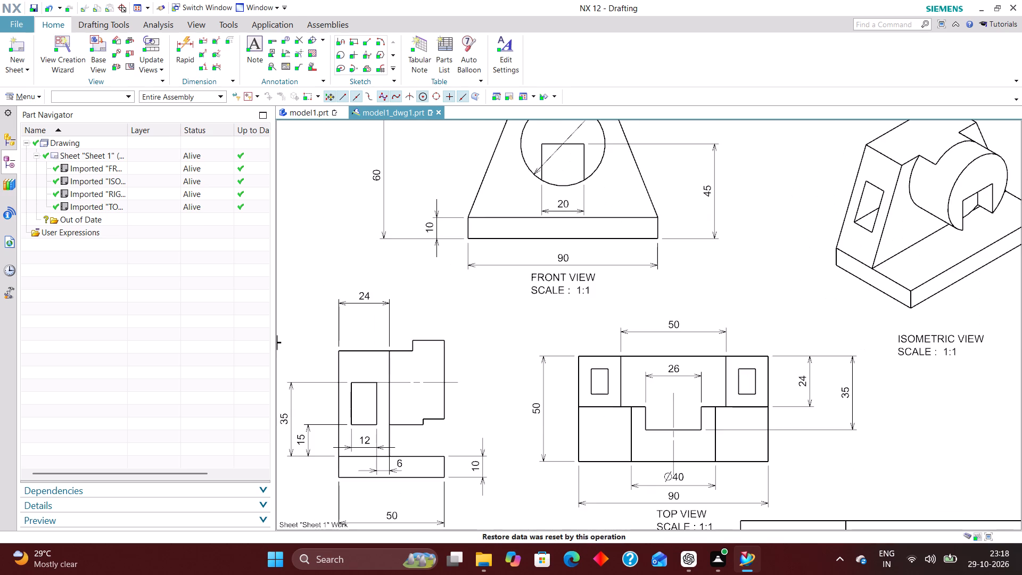
{"action": "right_click_drag", "start_coordinate": [731, 250], "coordinate": [667, 291]}
{"action": "scroll", "coordinate": [770, 426], "scroll_direction": "up", "scroll_amount": 1}
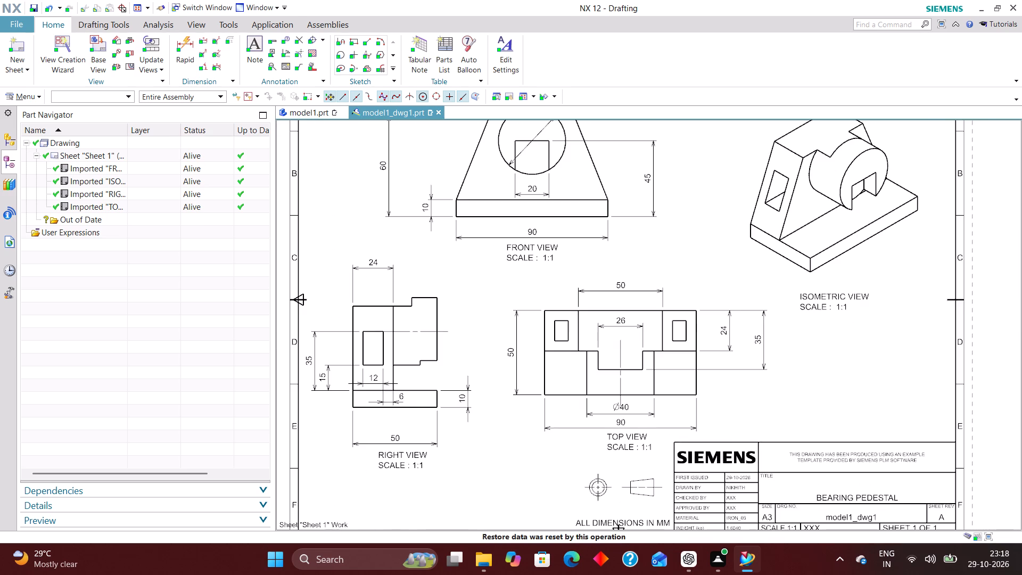
{"action": "scroll", "coordinate": [627, 280], "scroll_direction": "down", "scroll_amount": 2}
{"action": "scroll", "coordinate": [715, 294], "scroll_direction": "up", "scroll_amount": 2}
{"action": "right_click_drag", "start_coordinate": [655, 220], "coordinate": [624, 244]}
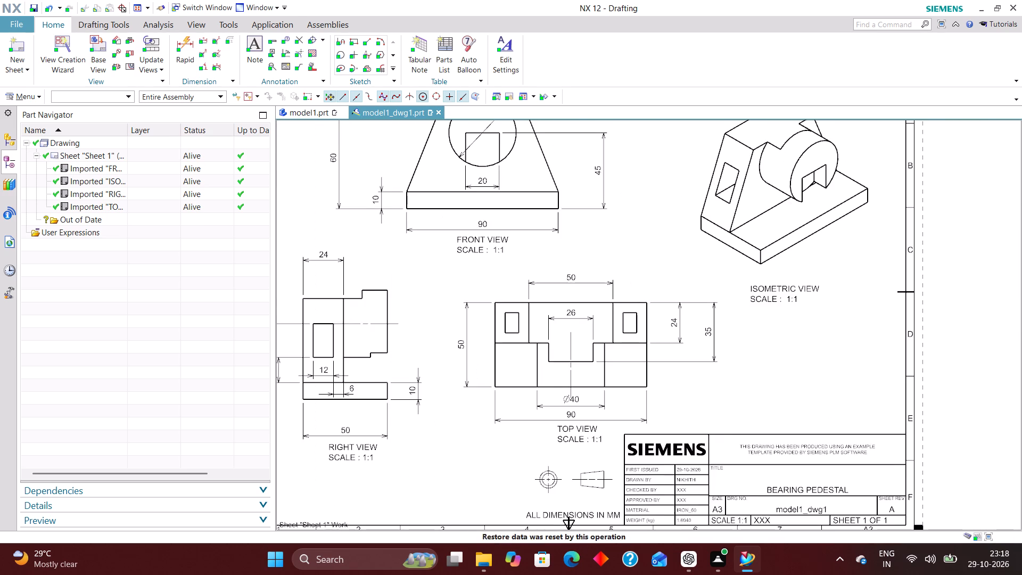
{"action": "right_click_drag", "start_coordinate": [624, 244], "coordinate": [610, 252]}
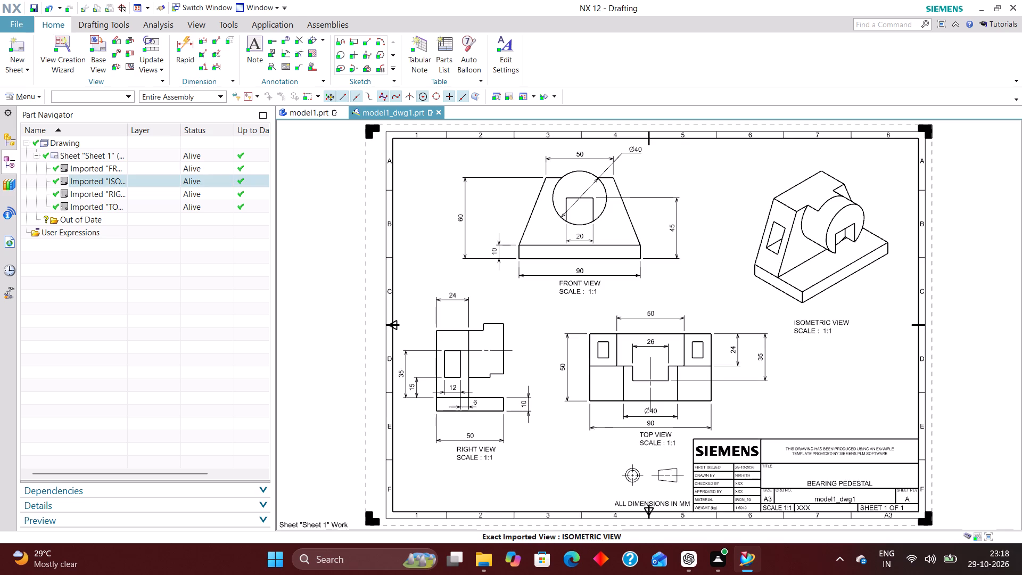
{"action": "scroll", "coordinate": [760, 362], "scroll_direction": "up", "scroll_amount": 2}
{"action": "scroll", "coordinate": [705, 319], "scroll_direction": "down", "scroll_amount": 3}
{"action": "scroll", "coordinate": [755, 373], "scroll_direction": "up", "scroll_amount": 1}
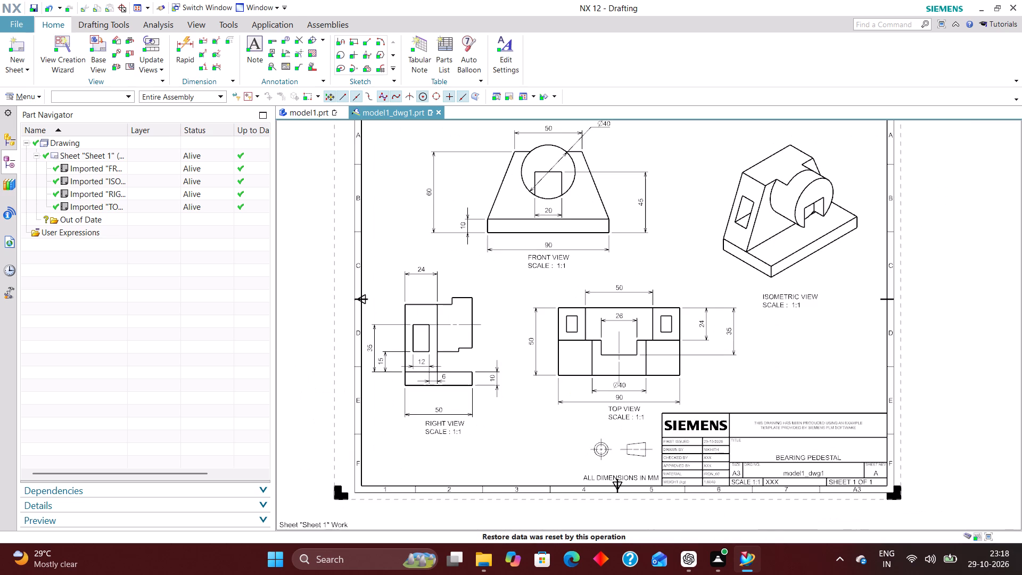
{"action": "right_click_drag", "start_coordinate": [786, 333], "coordinate": [754, 387]}
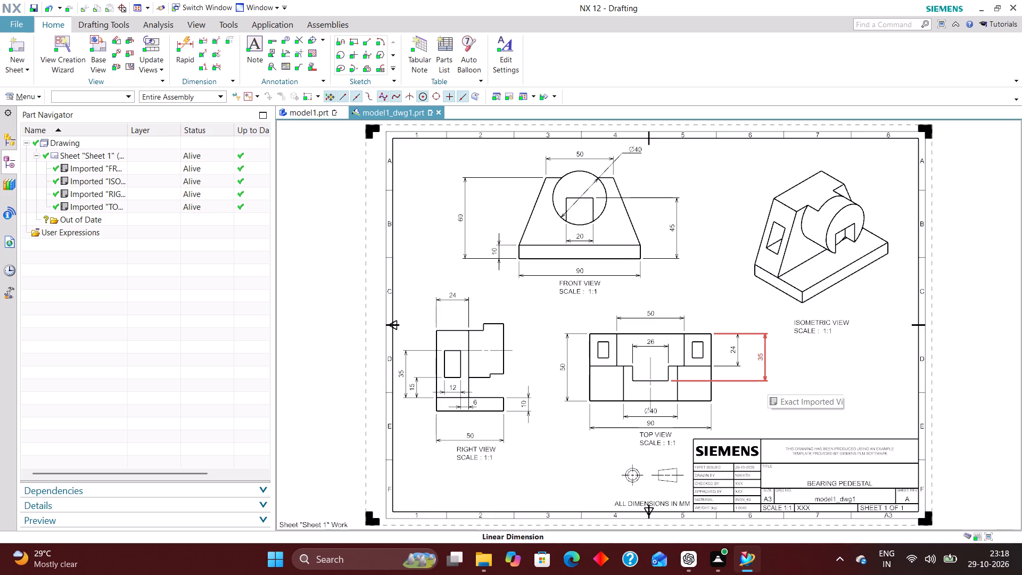
{"action": "left_click", "coordinate": [31, 98]}
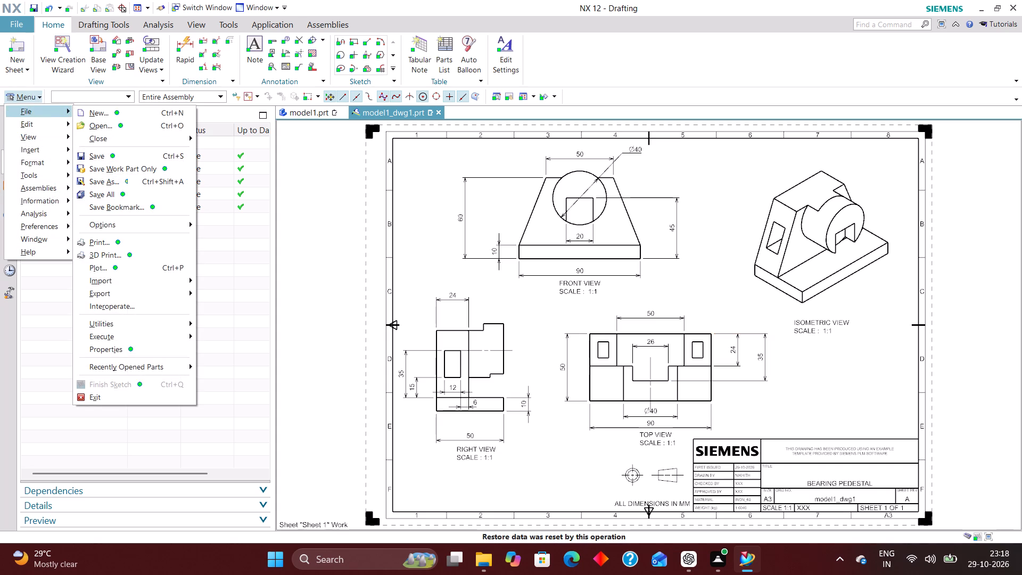
{"action": "double_click", "coordinate": [227, 233]}
Filter the selection to dimensions, select all of them and assign them to layer 223.
{"action": "left_click", "coordinate": [119, 94]}
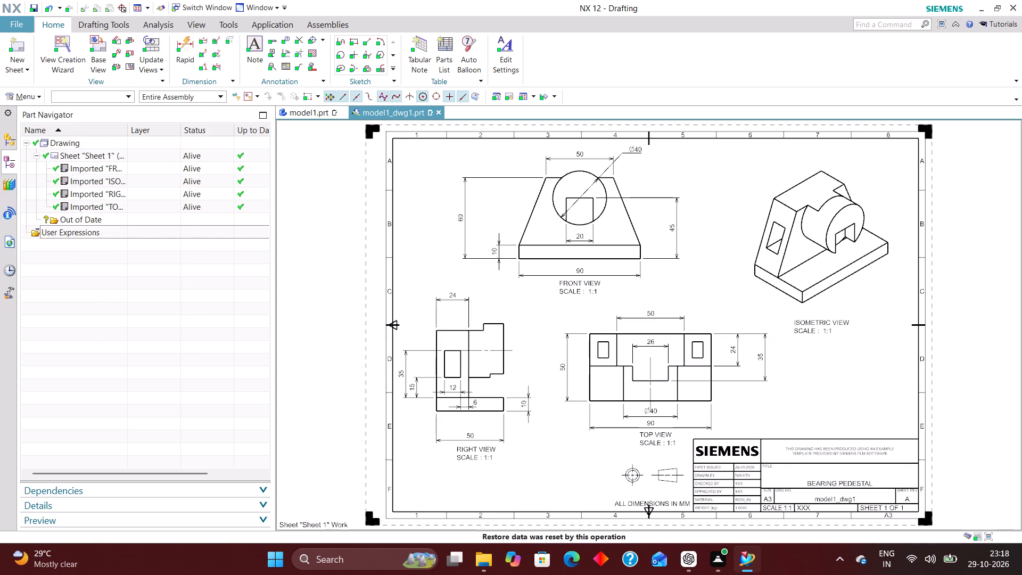
{"action": "left_click", "coordinate": [78, 144]}
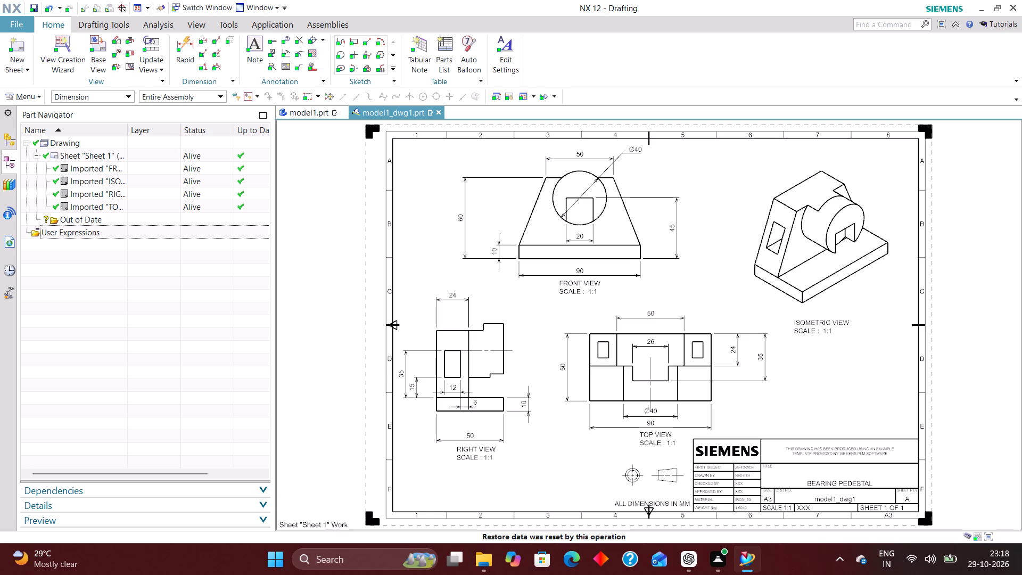
{"action": "key", "text": "ctrl+a"}
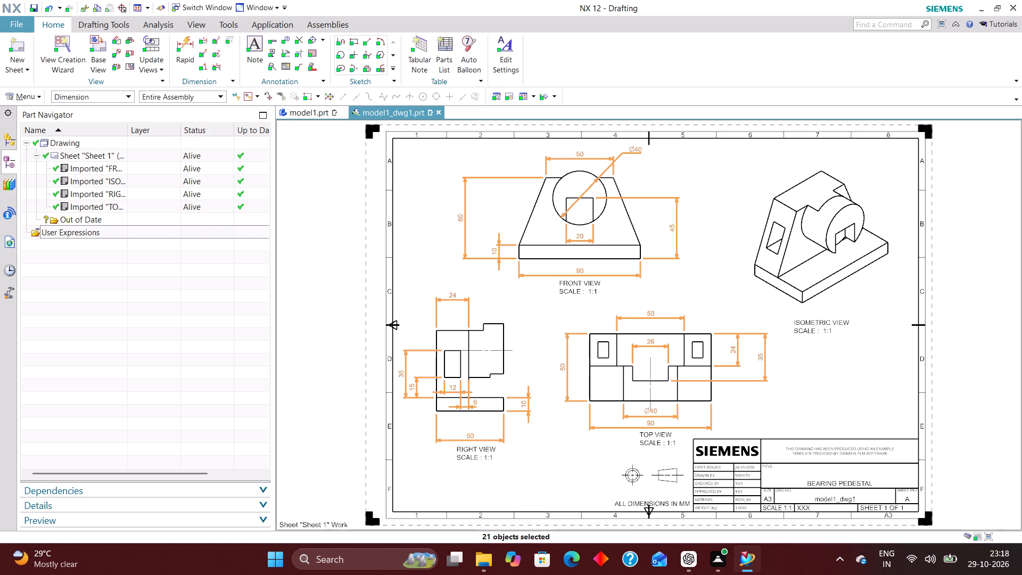
{"action": "key", "text": "ctrl+j"}
{"action": "type", "text": "223"}
{"action": "key", "text": "Return"}
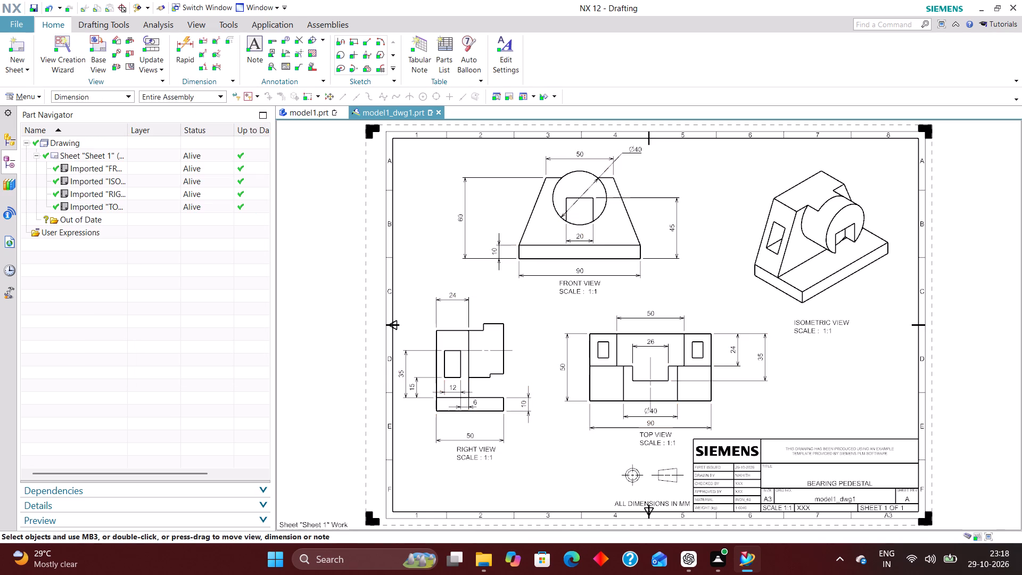
Filter the selection to notes, select all of them and assign them to layer 224.
{"action": "left_click", "coordinate": [105, 97]}
{"action": "left_click", "coordinate": [75, 180]}
{"action": "key", "text": "ctrl+a"}
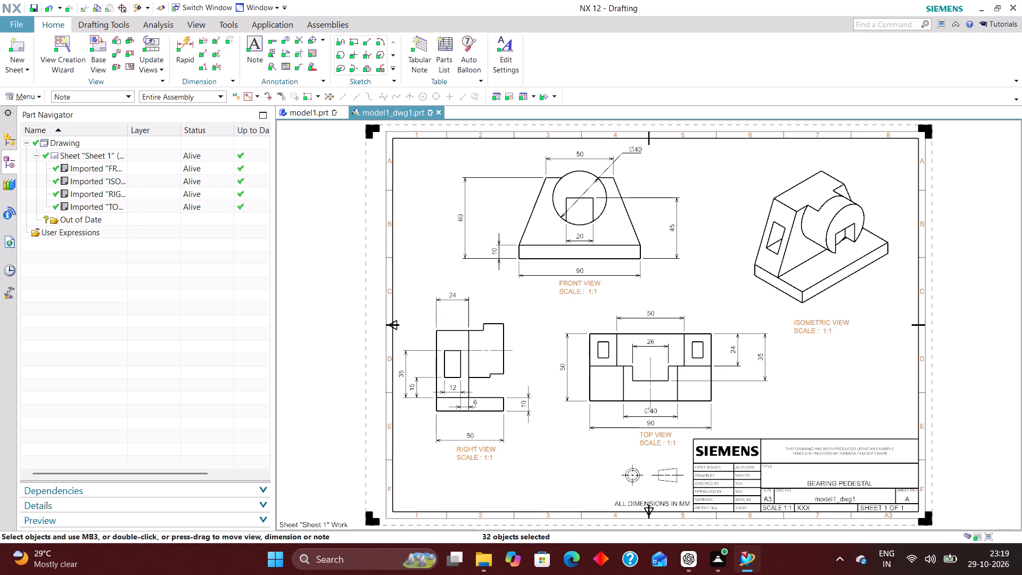
{"action": "key", "text": "ctrl+j"}
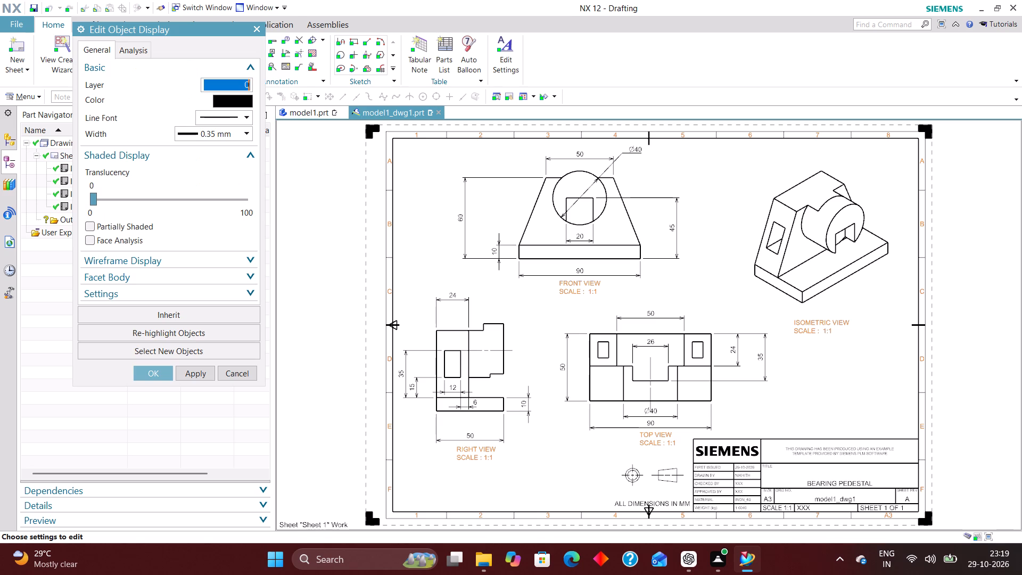
{"action": "type", "text": "224"}
{"action": "key", "text": "Return"}
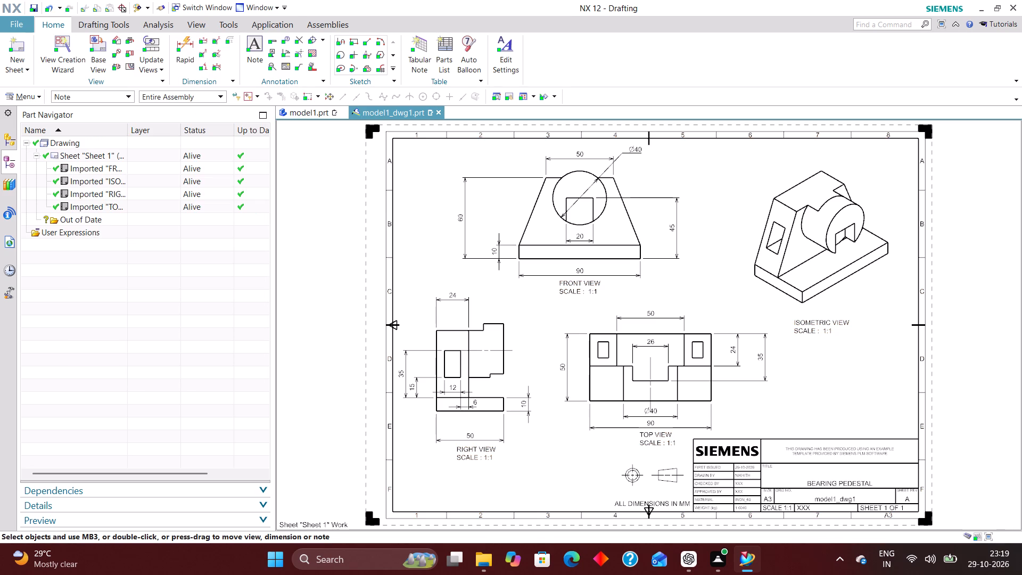
Filter the selection to symbols, select all of them and assign them to layer 225.
{"action": "left_click", "coordinate": [108, 96]}
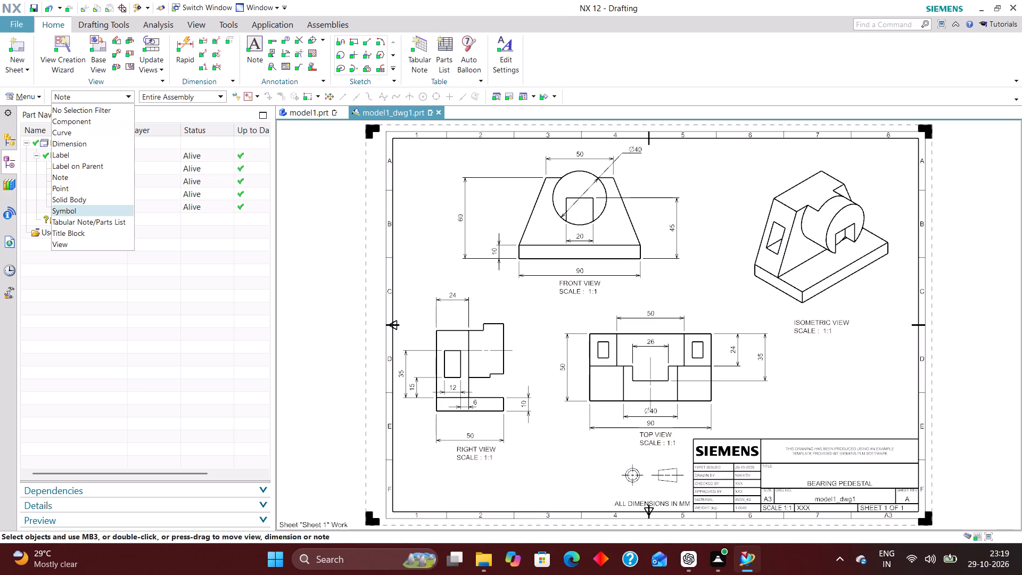
{"action": "left_click", "coordinate": [75, 213]}
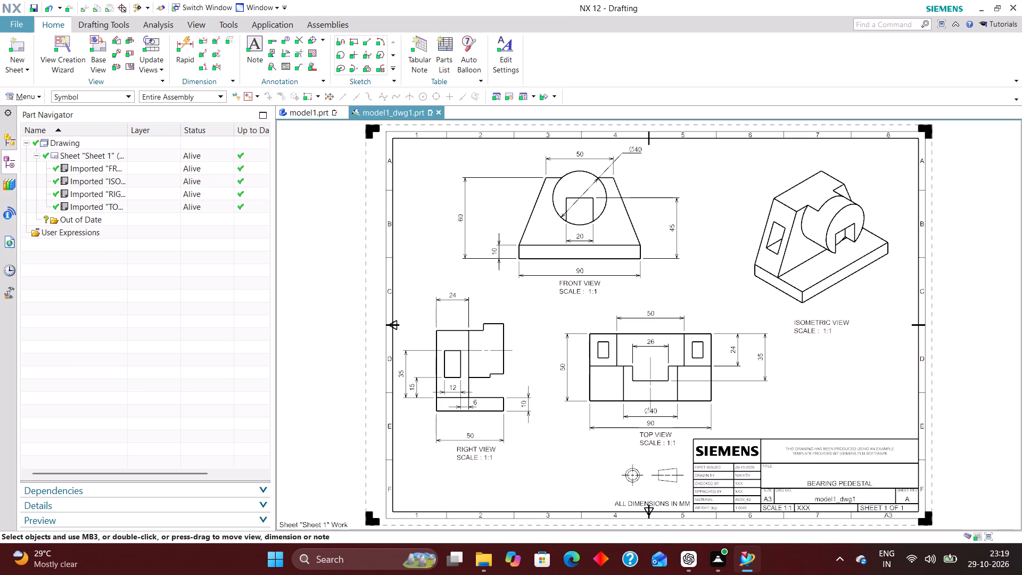
{"action": "key", "text": "ctrl+a"}
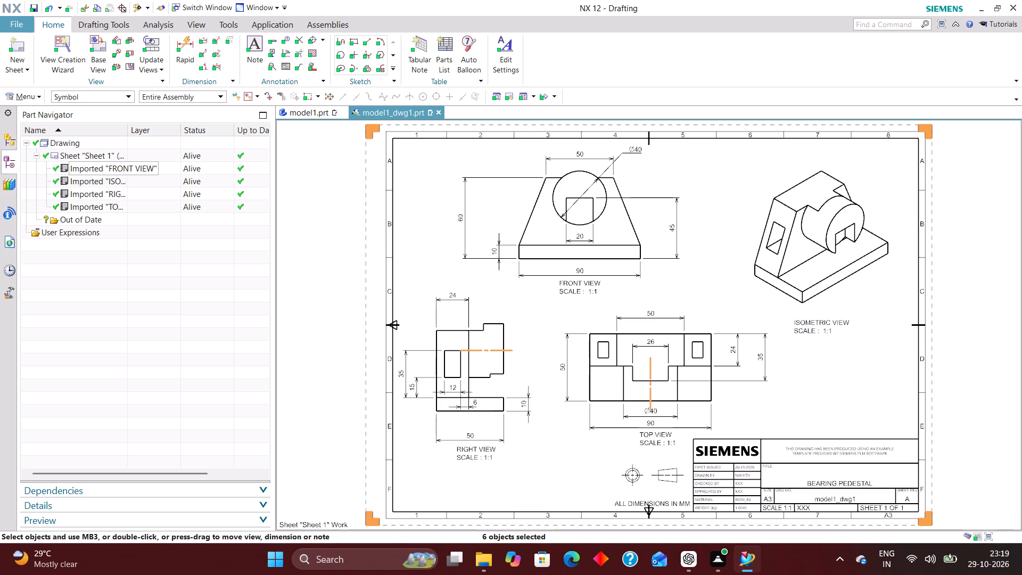
{"action": "key", "text": "ctrl+j"}
{"action": "type", "text": "225"}
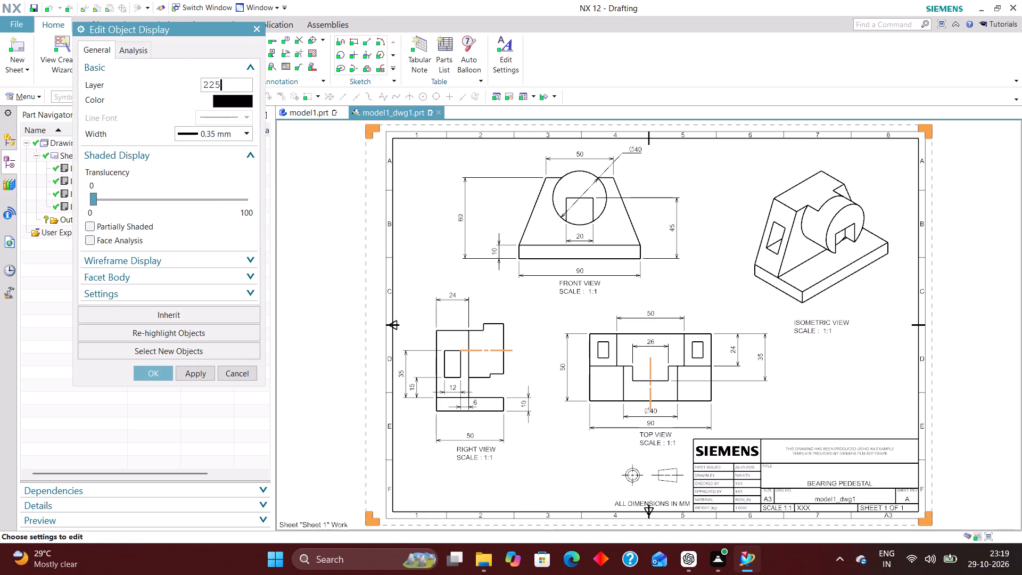
{"action": "key", "text": "Return"}
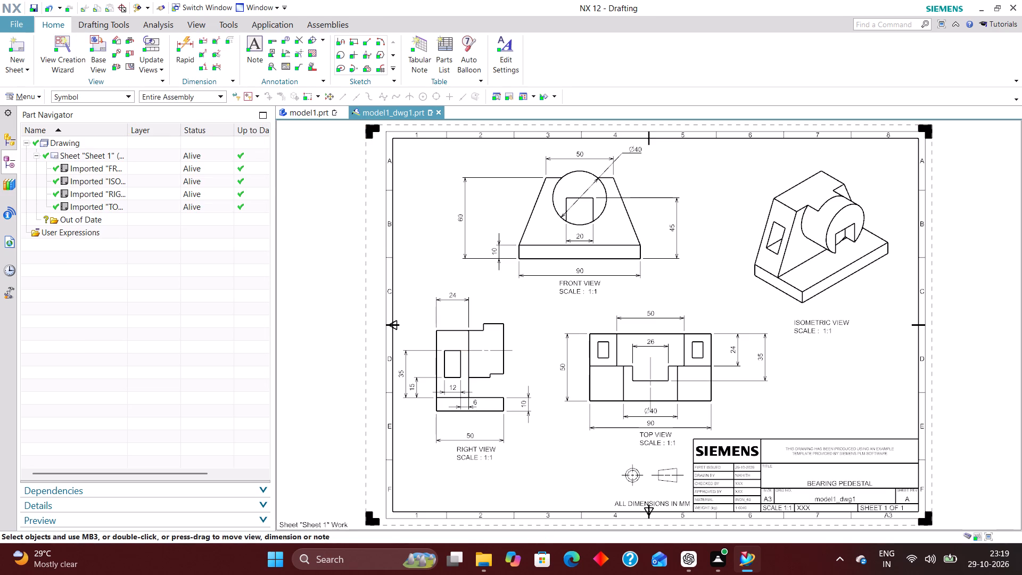
Filter the selection to the title block, select it and apply its object display settings with layer 256 and 0.70 mm width.
{"action": "left_click", "coordinate": [89, 101]}
{"action": "left_click", "coordinate": [73, 235]}
{"action": "key", "text": "ctrl+a"}
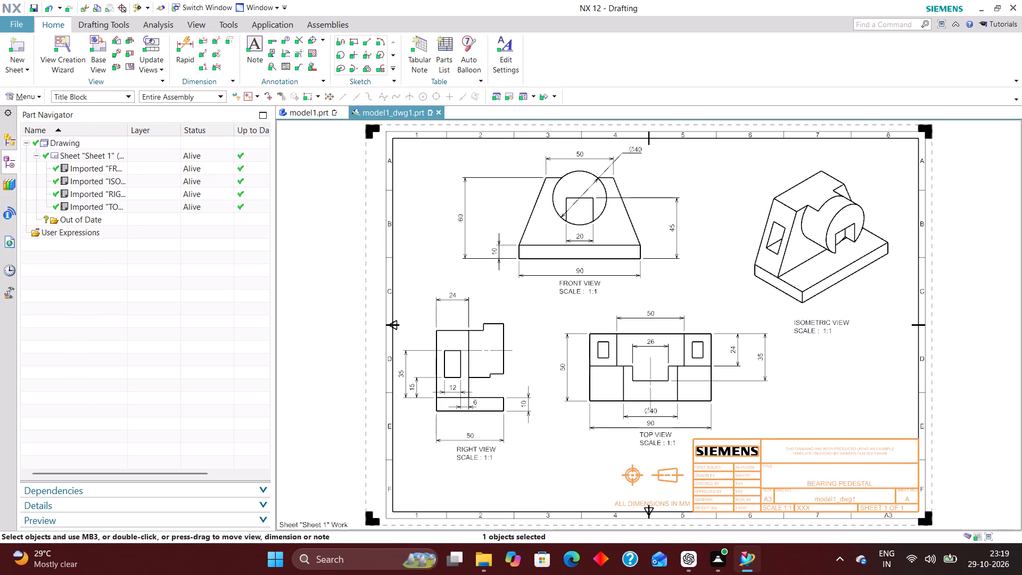
{"action": "key", "text": "ctrl+j"}
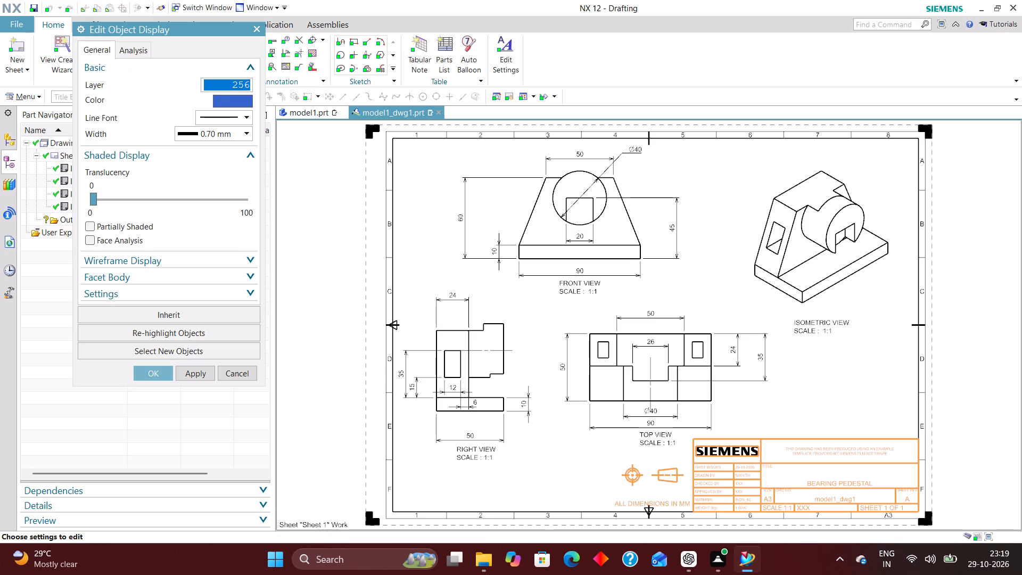
{"action": "left_click", "coordinate": [153, 382]}
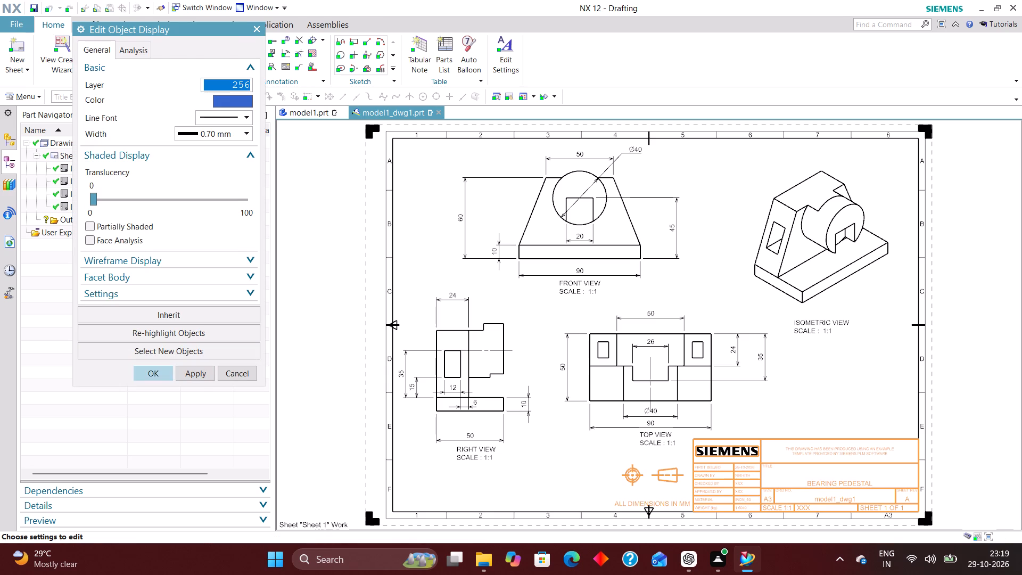
{"action": "left_click", "coordinate": [147, 372]}
Reset to no selection filter and move the 24 mm width dimension closer to the top of the right view.
{"action": "left_click_drag", "start_coordinate": [452, 294], "coordinate": [453, 296]}
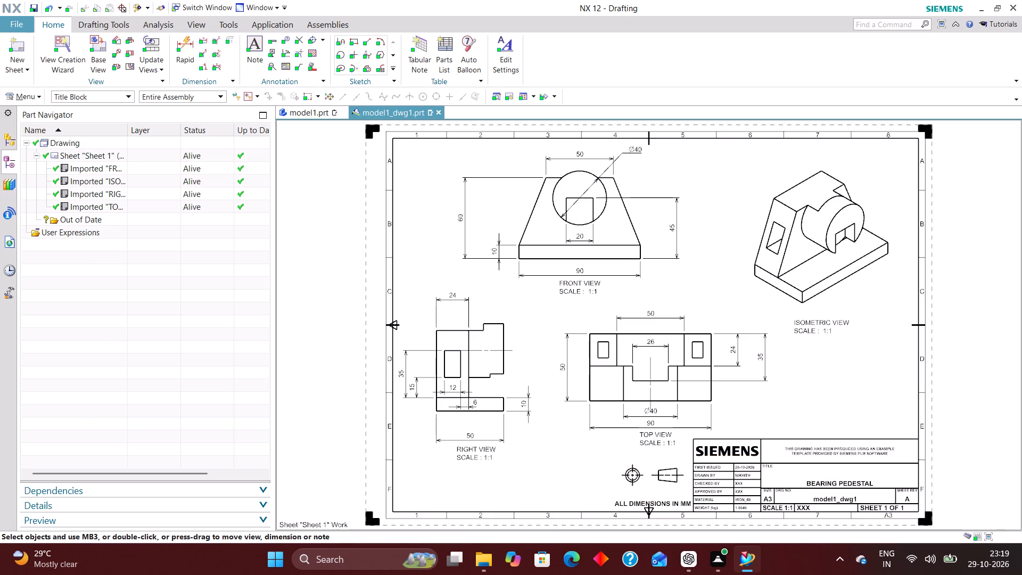
{"action": "left_click_drag", "start_coordinate": [453, 296], "coordinate": [459, 313]}
{"action": "left_click", "coordinate": [493, 301]}
{"action": "left_click", "coordinate": [104, 90]}
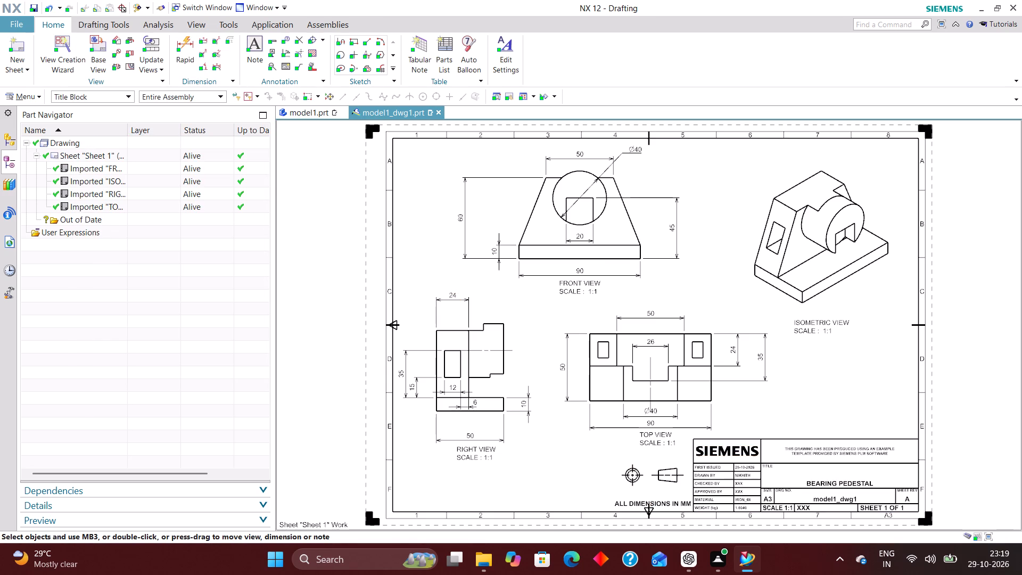
{"action": "left_click", "coordinate": [105, 96]}
{"action": "left_click", "coordinate": [100, 109]}
{"action": "left_click_drag", "start_coordinate": [447, 298], "coordinate": [455, 310]}
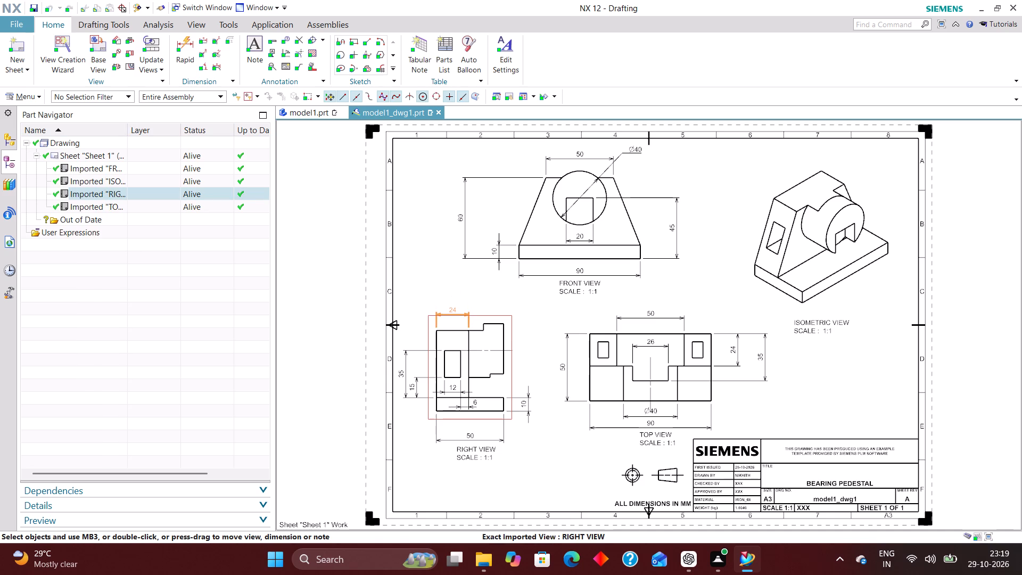
{"action": "left_click_drag", "start_coordinate": [455, 310], "coordinate": [455, 314]}
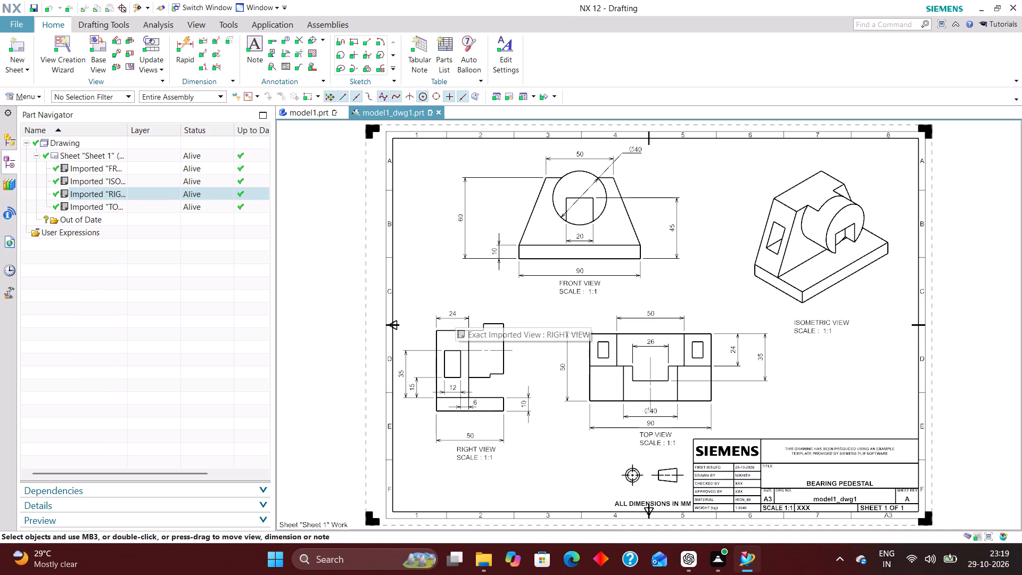
Move the 15 mm vertical dimension closer to the outline of the right view.
{"action": "scroll", "coordinate": [450, 456], "scroll_direction": "up", "scroll_amount": 3}
{"action": "left_click_drag", "start_coordinate": [385, 322], "coordinate": [395, 324]}
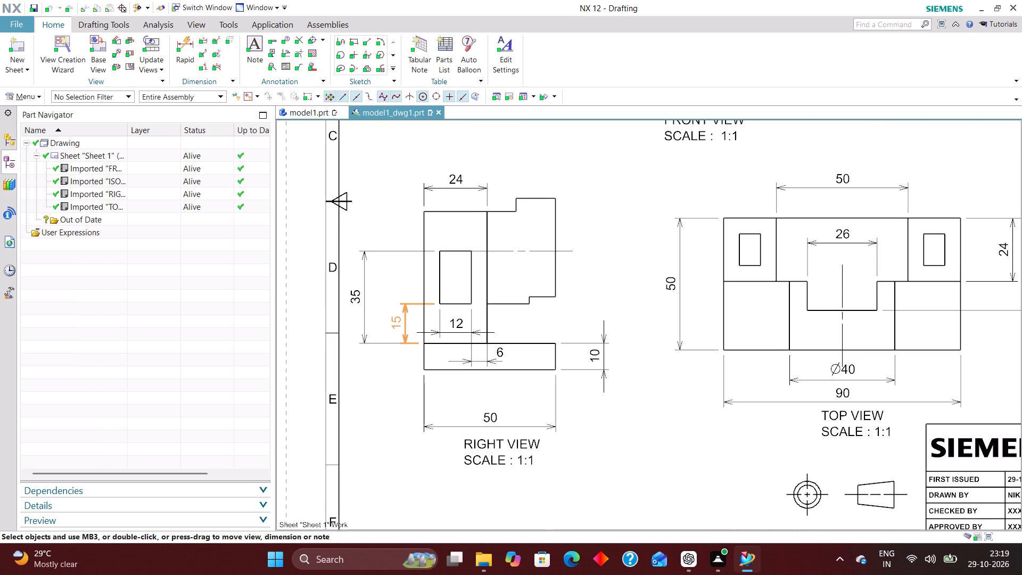
{"action": "left_click_drag", "start_coordinate": [395, 324], "coordinate": [395, 323]}
Move the 6 mm dimension in the right view from the base to just above the rectangular slot.
{"action": "scroll", "coordinate": [474, 371], "scroll_direction": "down", "scroll_amount": 1}
{"action": "scroll", "coordinate": [479, 389], "scroll_direction": "up", "scroll_amount": 2}
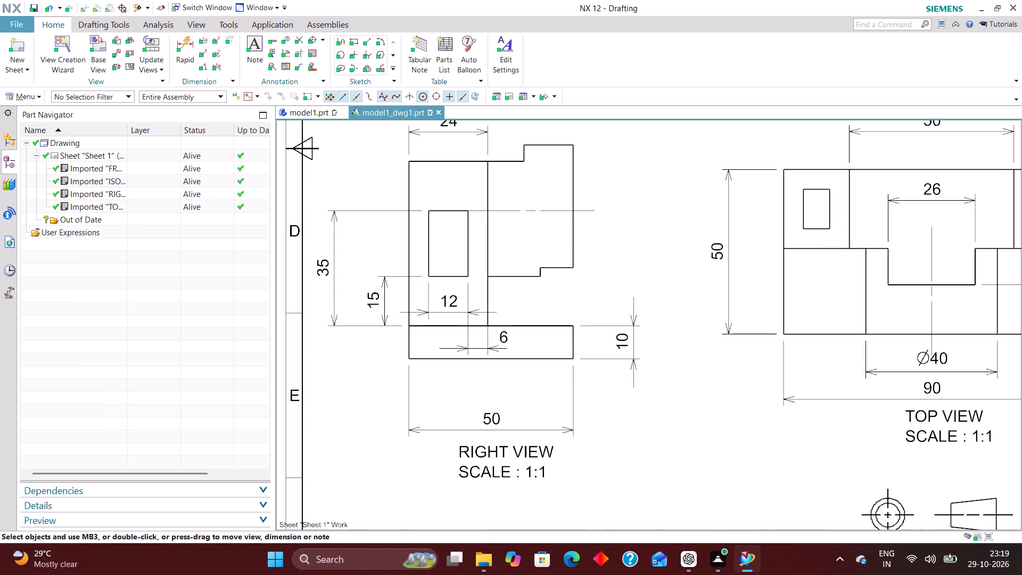
{"action": "scroll", "coordinate": [488, 380], "scroll_direction": "down", "scroll_amount": 1}
{"action": "left_click_drag", "start_coordinate": [500, 356], "coordinate": [504, 222]}
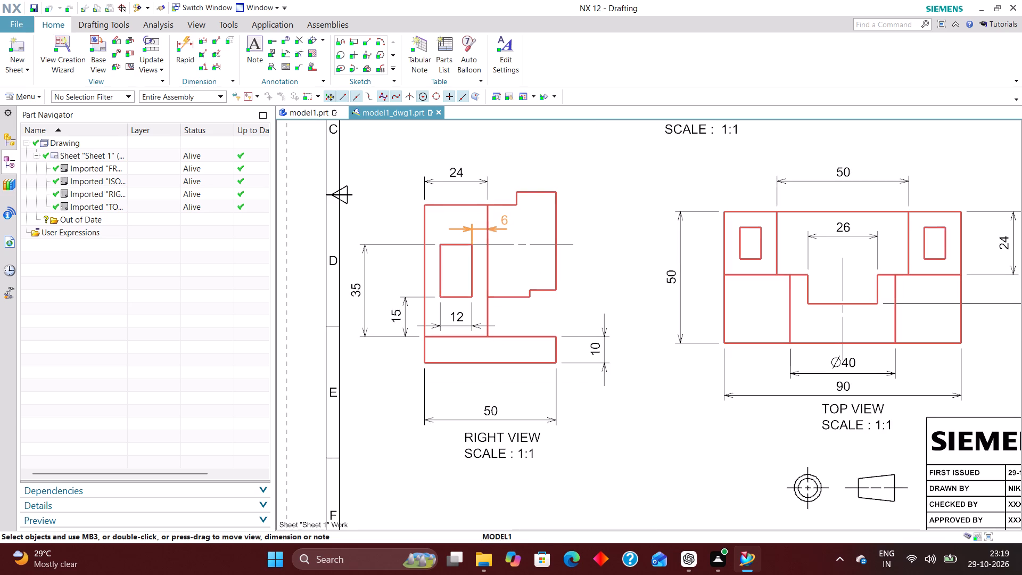
Nudge the 6 mm dimension in the right view slightly down toward the rectangular slot.
{"action": "left_click_drag", "start_coordinate": [504, 222], "coordinate": [504, 224]}
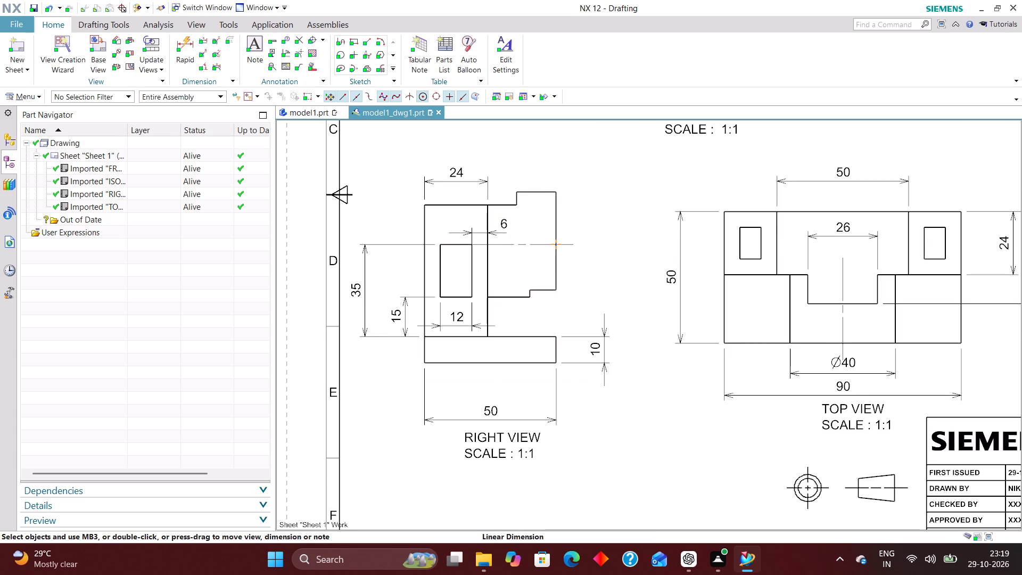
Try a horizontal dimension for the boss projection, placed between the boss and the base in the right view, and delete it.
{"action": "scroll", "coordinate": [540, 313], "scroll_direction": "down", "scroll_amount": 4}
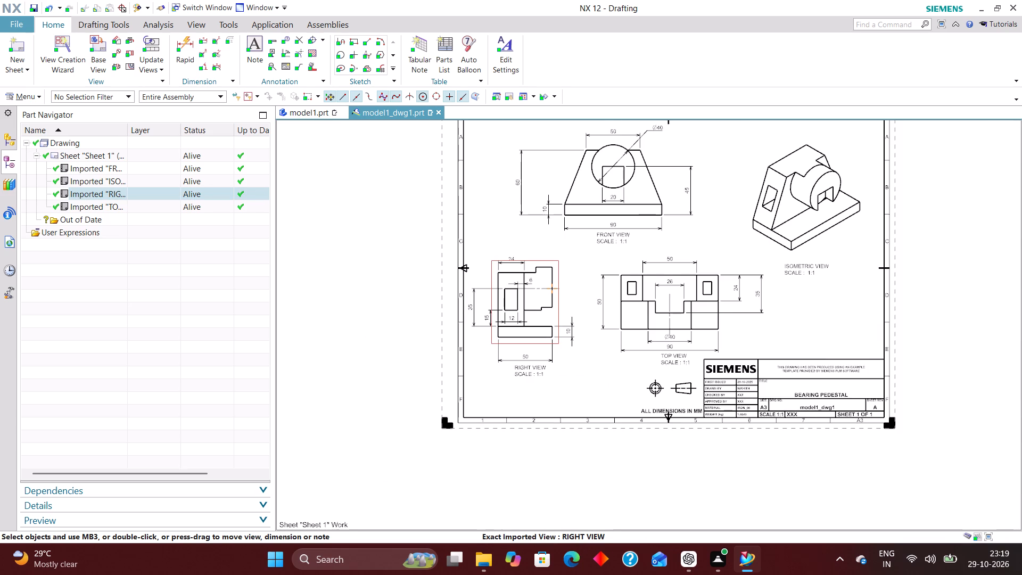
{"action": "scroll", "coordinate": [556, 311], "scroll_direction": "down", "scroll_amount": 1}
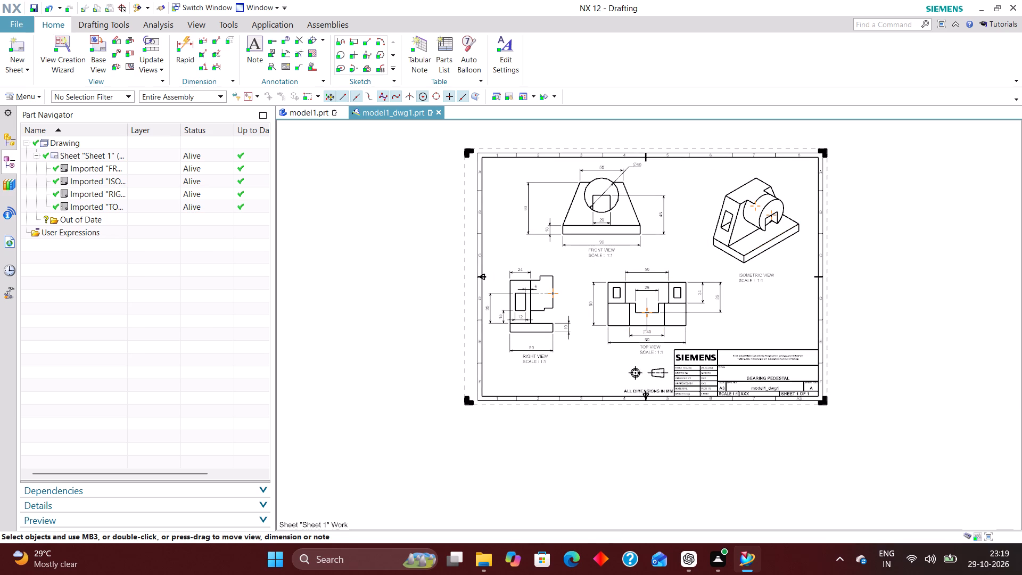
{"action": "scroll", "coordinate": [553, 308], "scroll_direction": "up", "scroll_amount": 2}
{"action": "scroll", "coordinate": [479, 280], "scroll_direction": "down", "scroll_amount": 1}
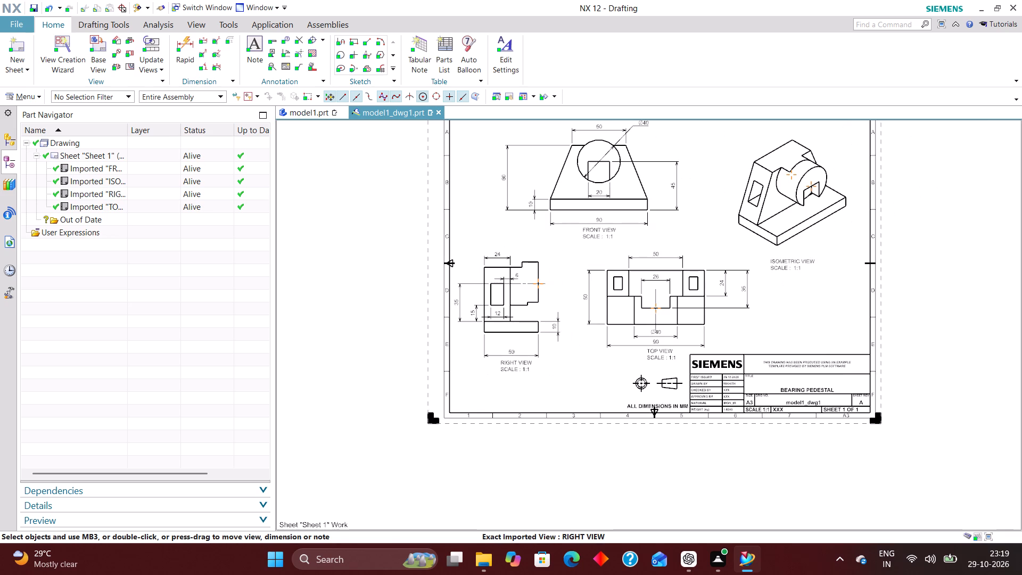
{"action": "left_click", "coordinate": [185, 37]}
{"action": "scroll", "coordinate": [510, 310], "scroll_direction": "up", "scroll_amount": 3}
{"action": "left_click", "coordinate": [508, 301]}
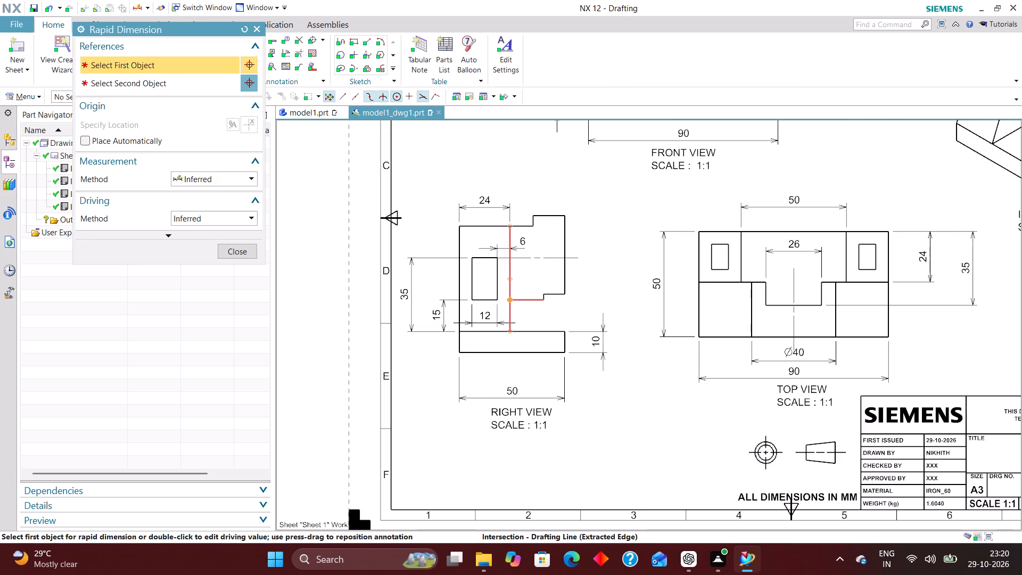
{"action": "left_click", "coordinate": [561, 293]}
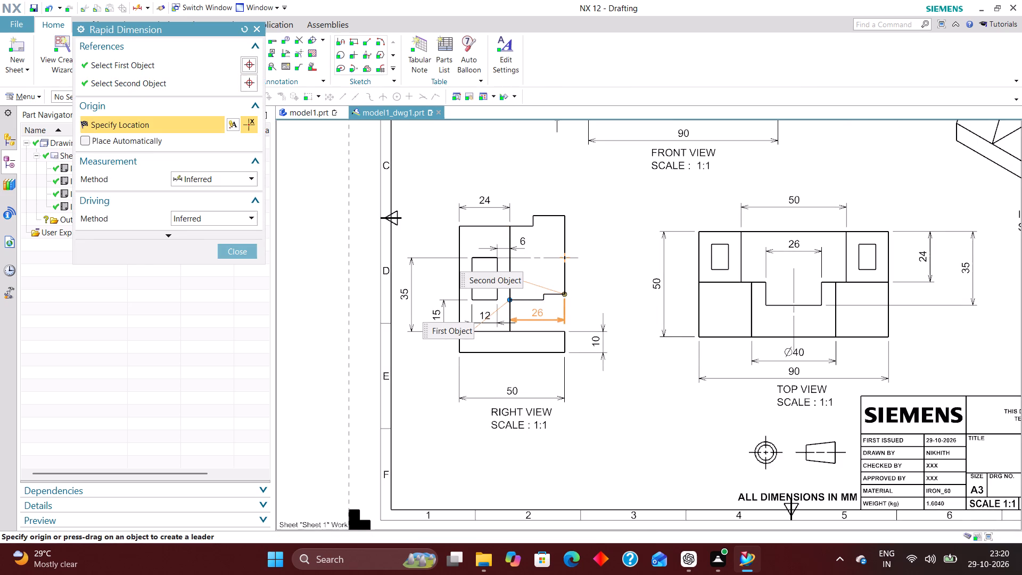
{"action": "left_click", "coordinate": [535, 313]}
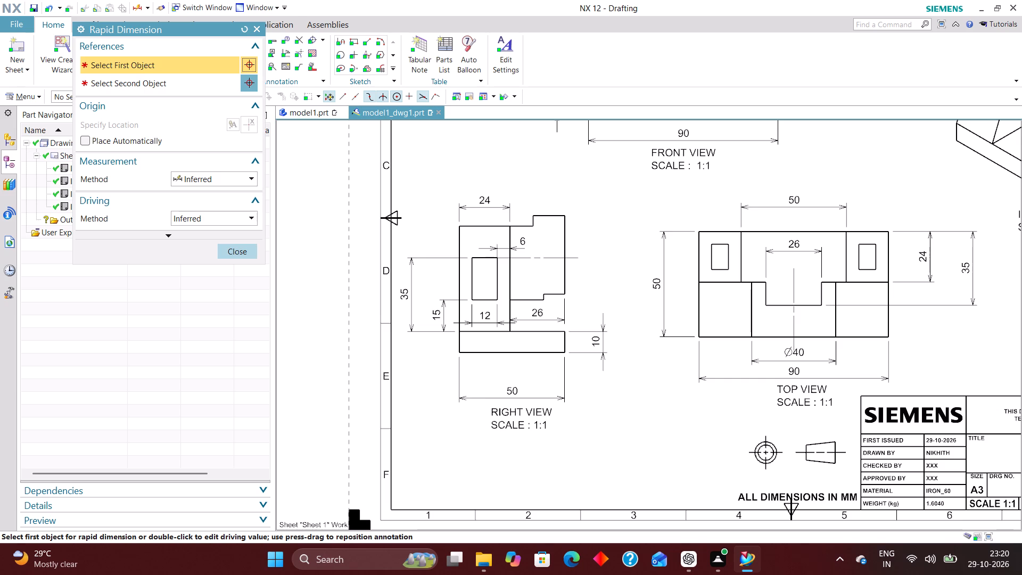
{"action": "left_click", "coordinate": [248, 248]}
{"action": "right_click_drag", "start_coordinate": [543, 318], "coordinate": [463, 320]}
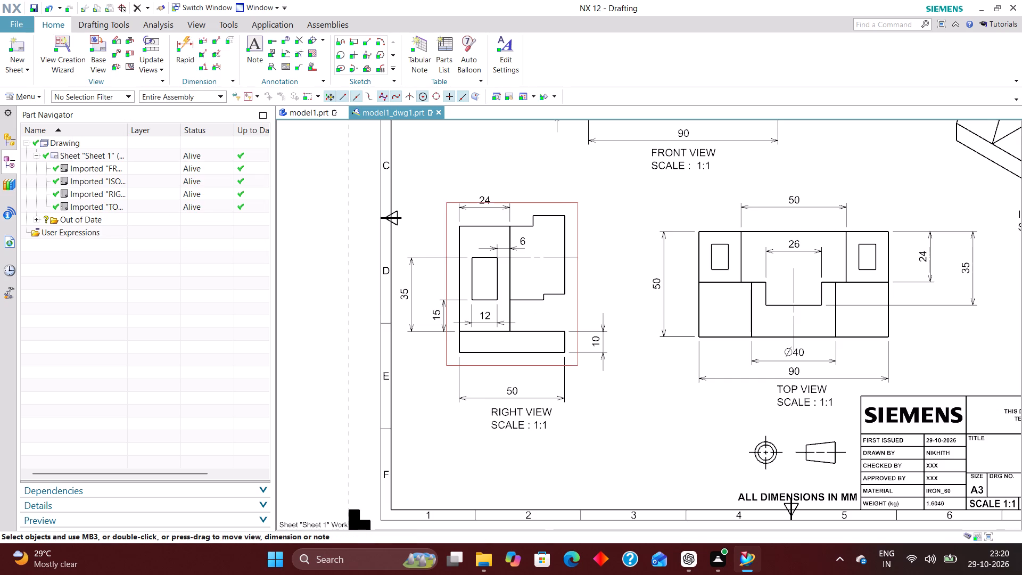
Dimension the boss projection from the upright to its outer face above the right view, level with the 24 mm dimension.
{"action": "left_click", "coordinate": [182, 42]}
{"action": "left_click", "coordinate": [508, 228]}
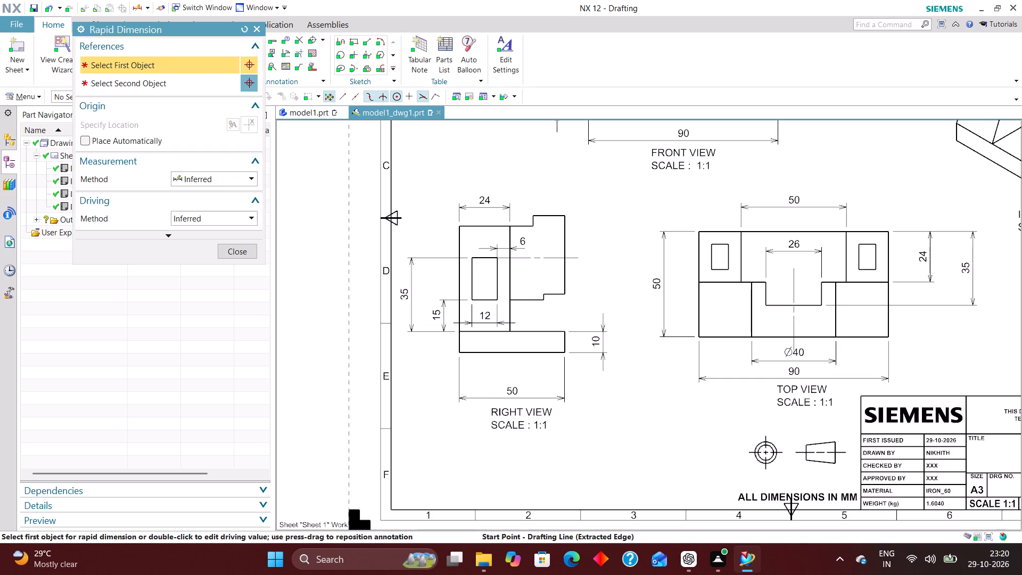
{"action": "left_click", "coordinate": [564, 216]}
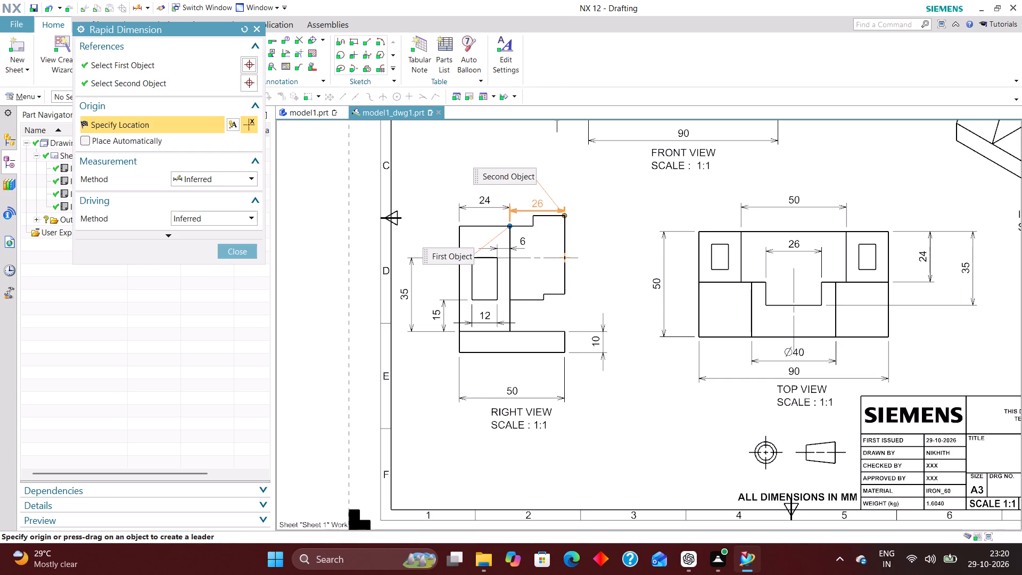
{"action": "left_click", "coordinate": [533, 200]}
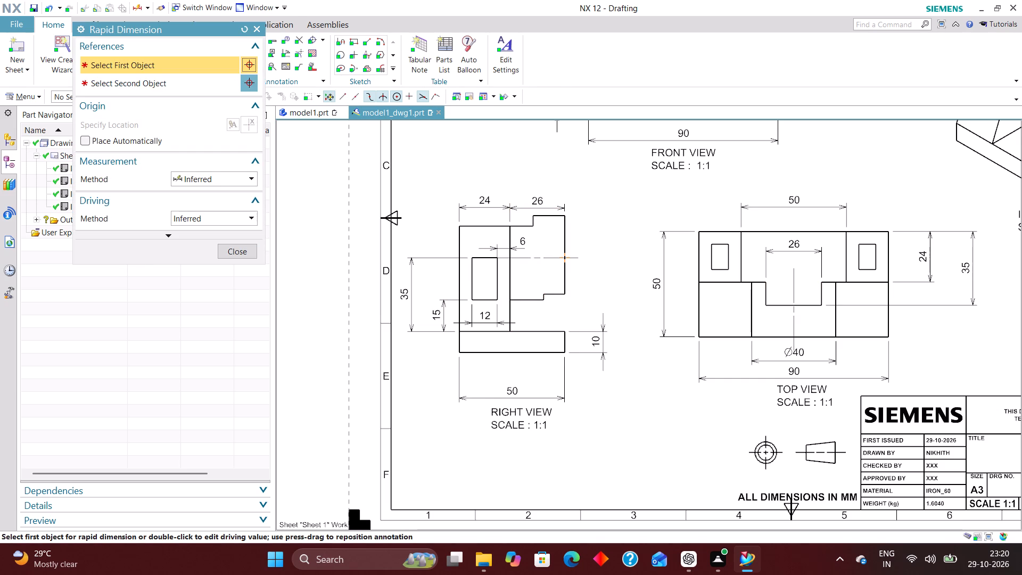
{"action": "left_click", "coordinate": [234, 248]}
Dimension the width of the raised step on the boss's underside in the right view, positioning it between the boss and the base.
{"action": "scroll", "coordinate": [508, 270], "scroll_direction": "down", "scroll_amount": 2}
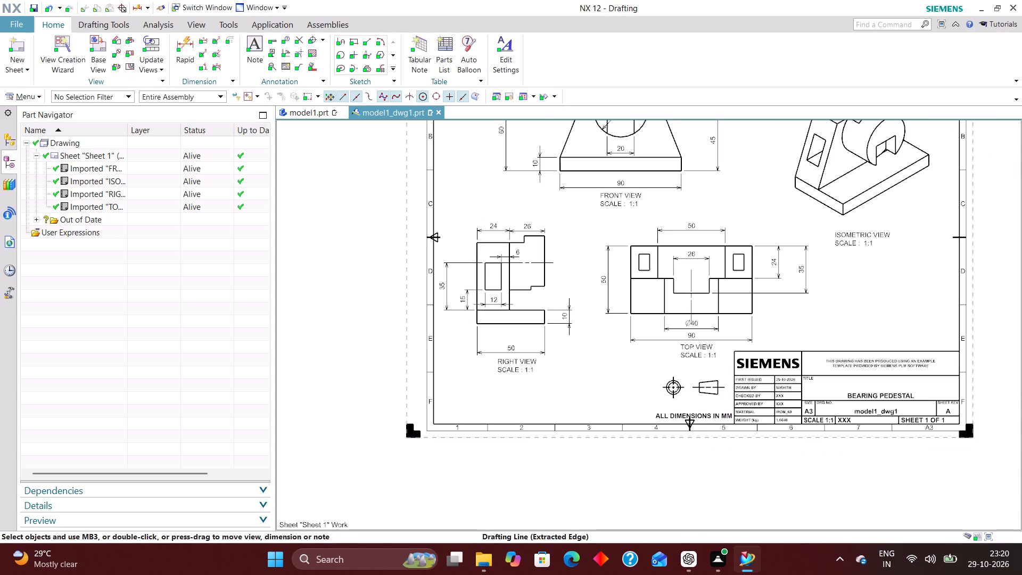
{"action": "scroll", "coordinate": [543, 331], "scroll_direction": "down", "scroll_amount": 1}
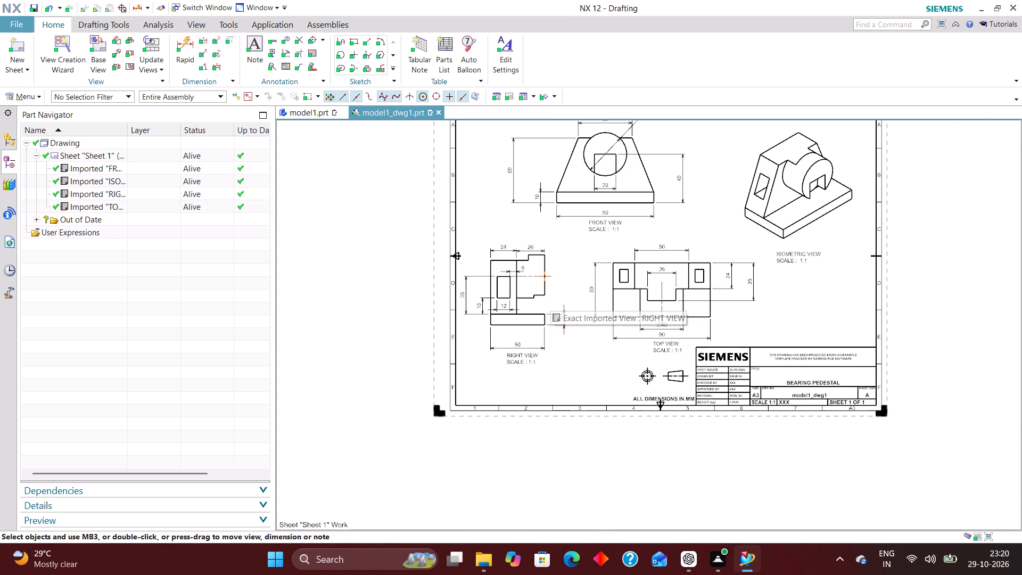
{"action": "scroll", "coordinate": [523, 313], "scroll_direction": "up", "scroll_amount": 3}
{"action": "scroll", "coordinate": [539, 300], "scroll_direction": "down", "scroll_amount": 1}
{"action": "scroll", "coordinate": [557, 291], "scroll_direction": "up", "scroll_amount": 2}
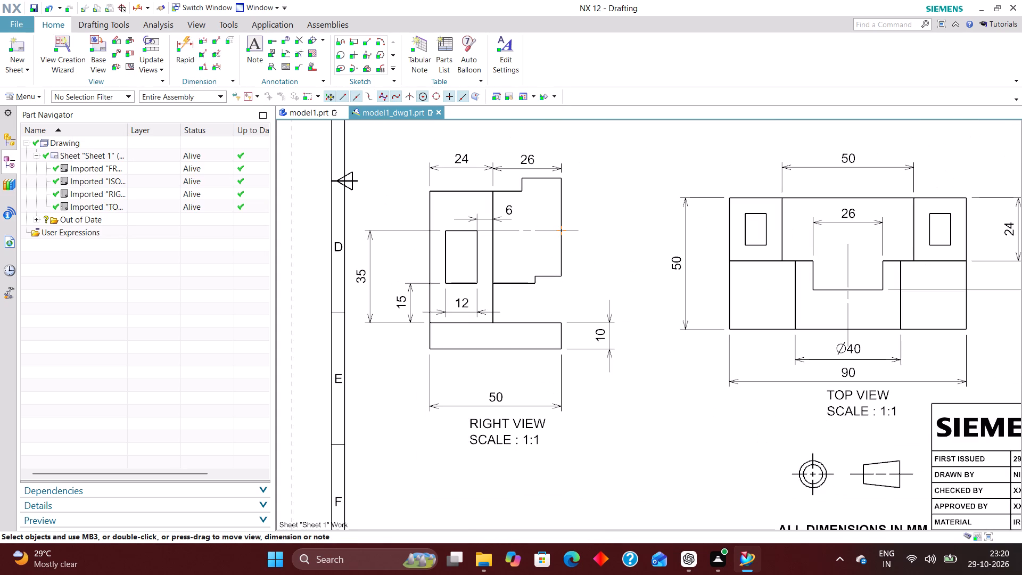
{"action": "left_click", "coordinate": [187, 42]}
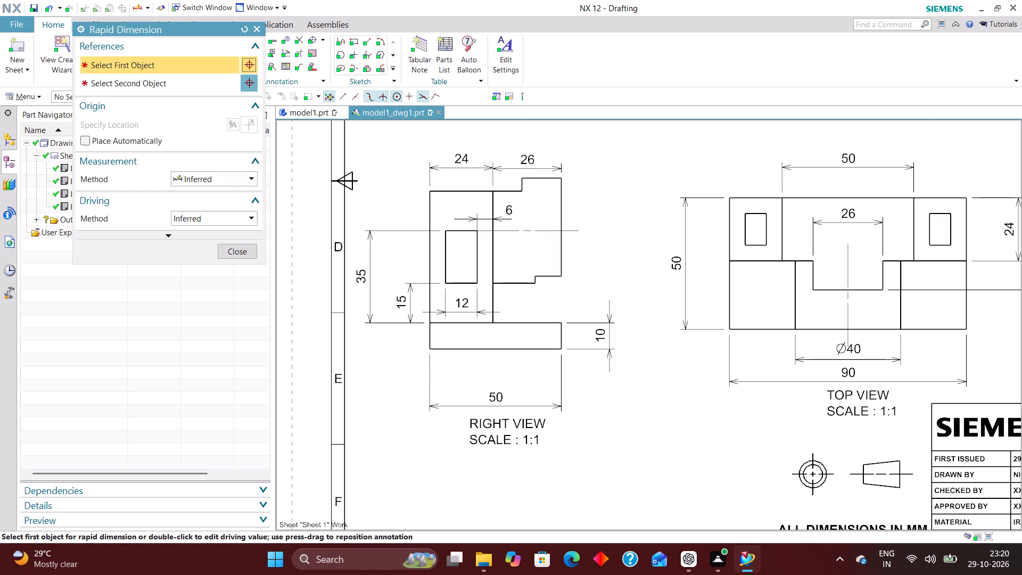
{"action": "scroll", "coordinate": [557, 300], "scroll_direction": "up", "scroll_amount": 4}
{"action": "left_click", "coordinate": [567, 247]}
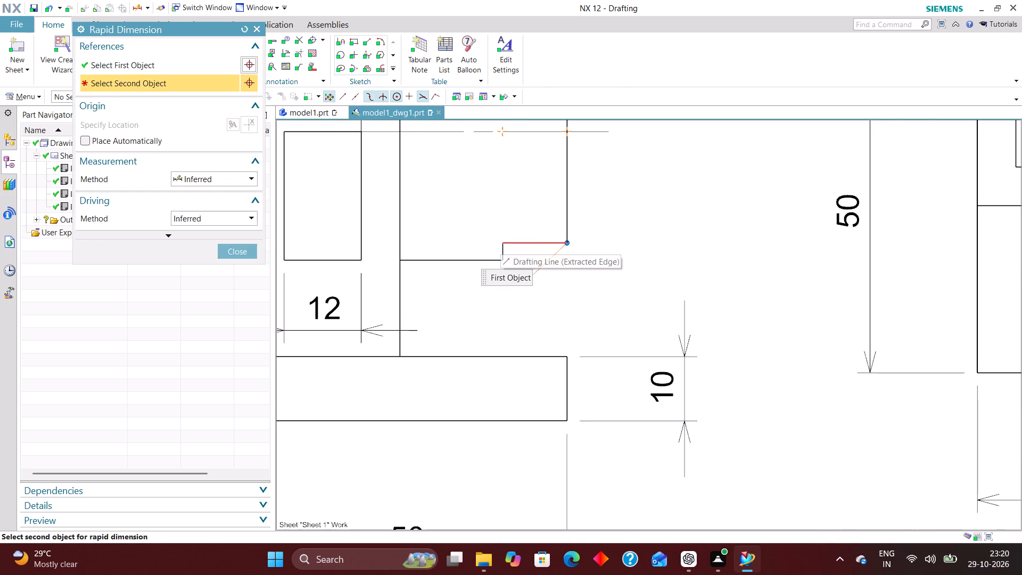
{"action": "left_click", "coordinate": [500, 241]}
{"action": "left_click", "coordinate": [537, 329]}
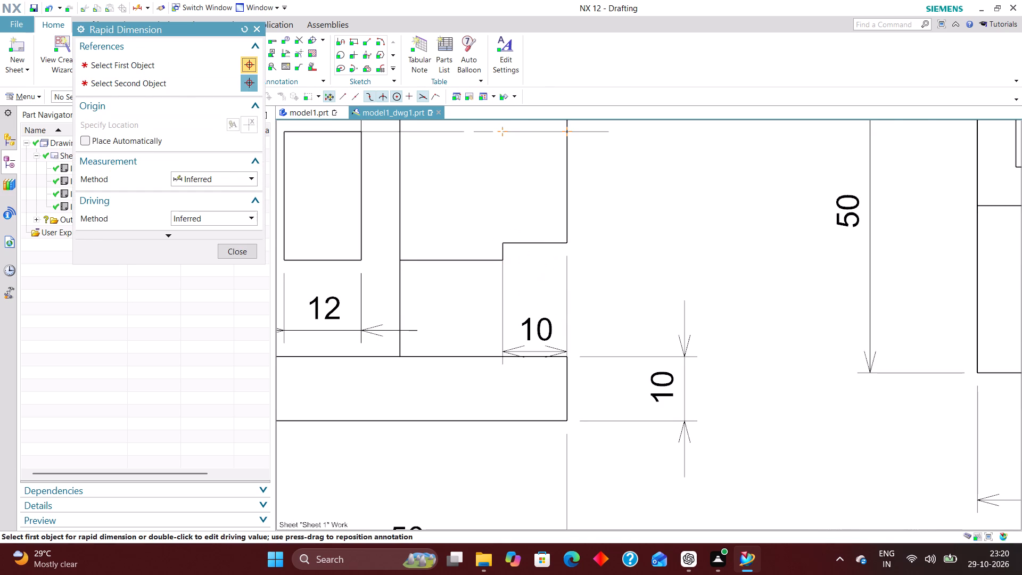
{"action": "left_click", "coordinate": [238, 253]}
{"action": "left_click_drag", "start_coordinate": [541, 344], "coordinate": [543, 305]}
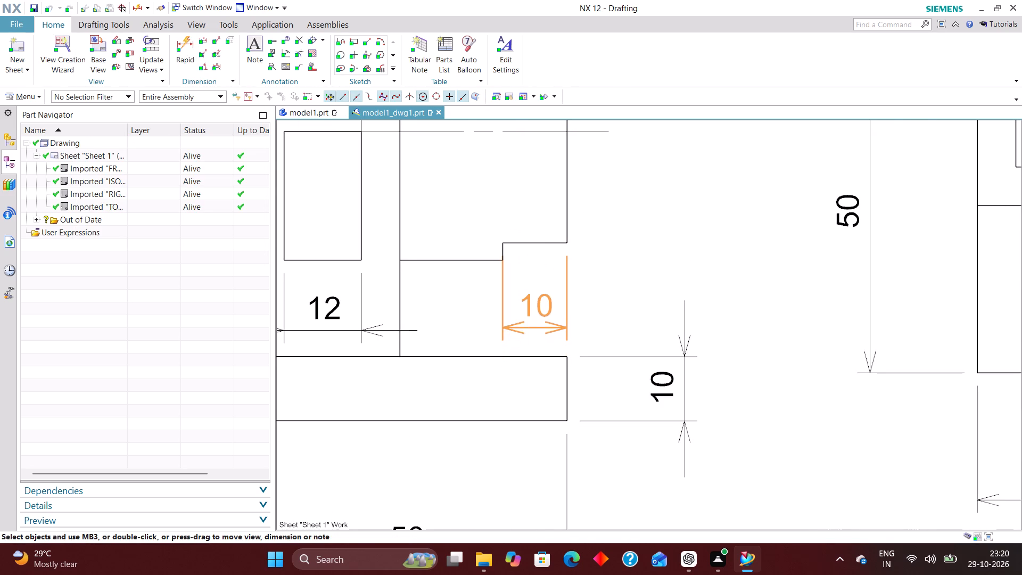
{"action": "left_click_drag", "start_coordinate": [543, 305], "coordinate": [543, 303]}
Set the arrows of the boss step's 10 mm width dimension to point in from outside the extension lines.
{"action": "double_click", "coordinate": [548, 306]}
{"action": "left_click", "coordinate": [570, 324]}
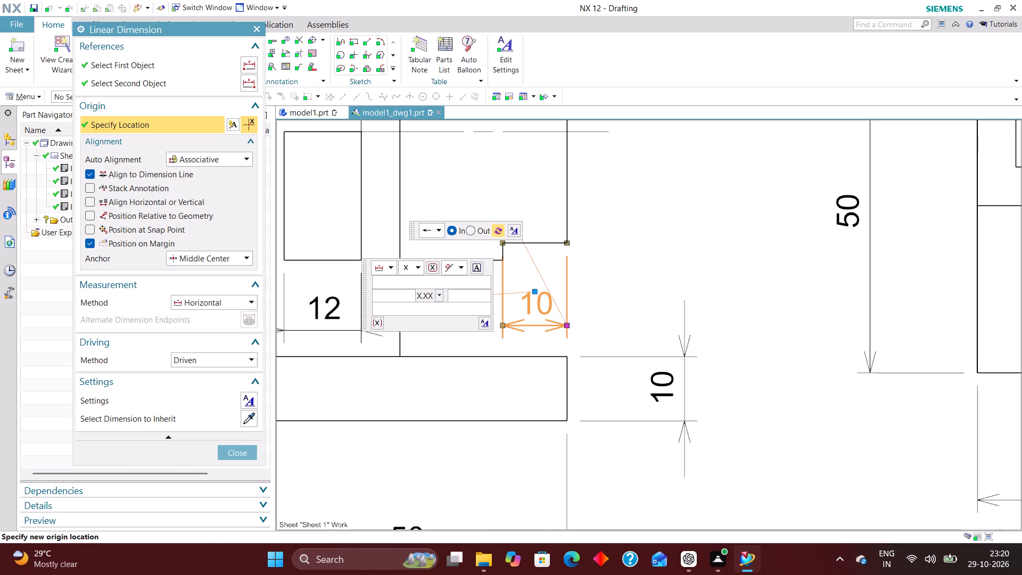
{"action": "left_click", "coordinate": [470, 232]}
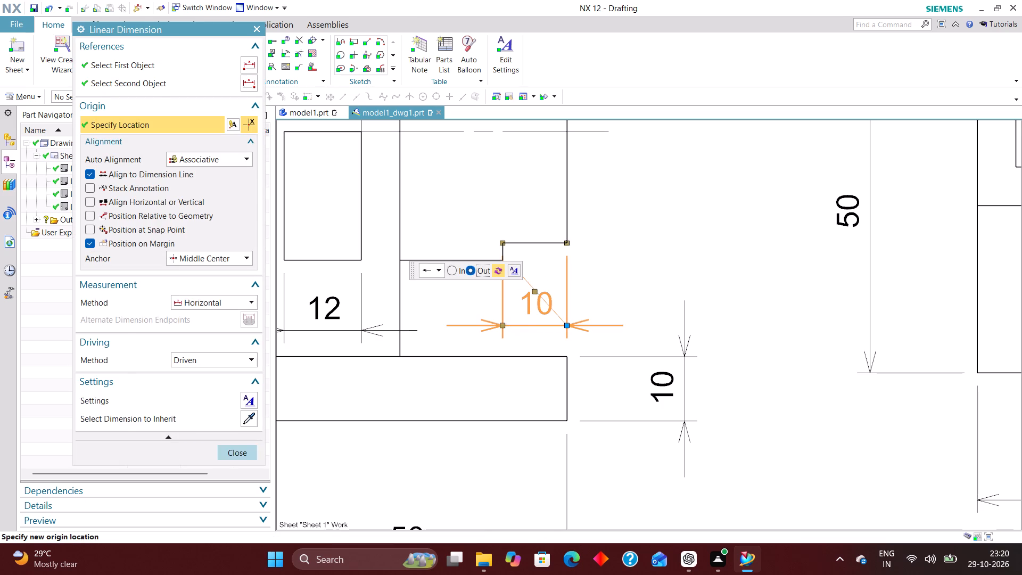
{"action": "left_click", "coordinate": [240, 453]}
Examine the overall sheet layout and check the front view's dimensions up close.
{"action": "scroll", "coordinate": [485, 426], "scroll_direction": "down", "scroll_amount": 5}
{"action": "scroll", "coordinate": [550, 395], "scroll_direction": "down", "scroll_amount": 3}
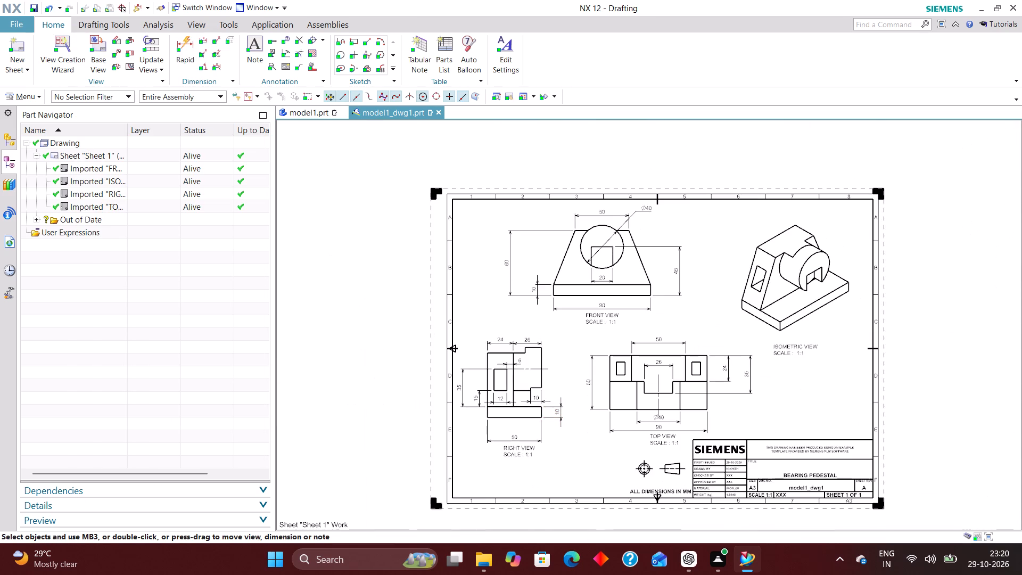
{"action": "scroll", "coordinate": [537, 364], "scroll_direction": "up", "scroll_amount": 3}
{"action": "scroll", "coordinate": [474, 362], "scroll_direction": "down", "scroll_amount": 2}
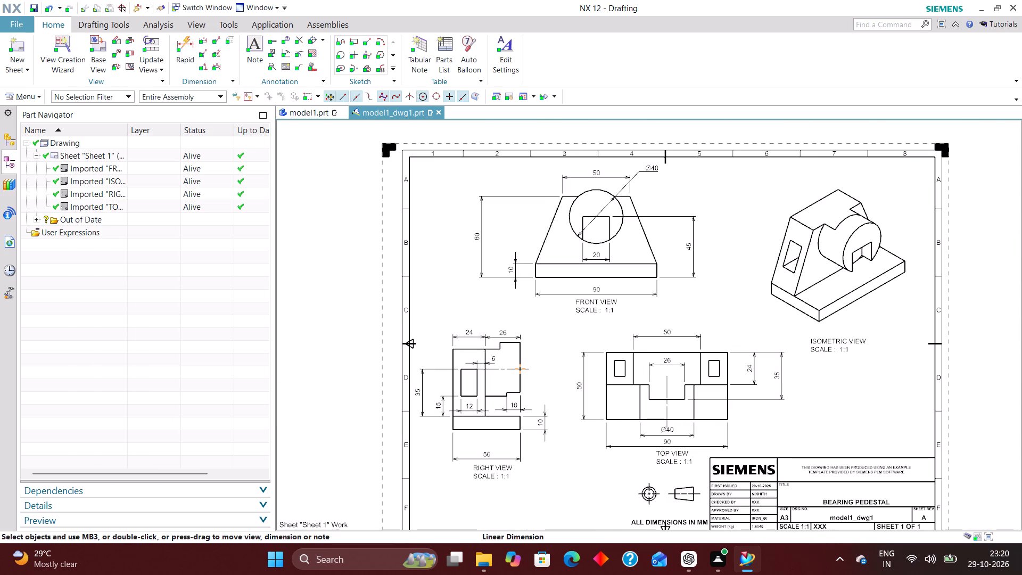
{"action": "scroll", "coordinate": [800, 399], "scroll_direction": "up", "scroll_amount": 1}
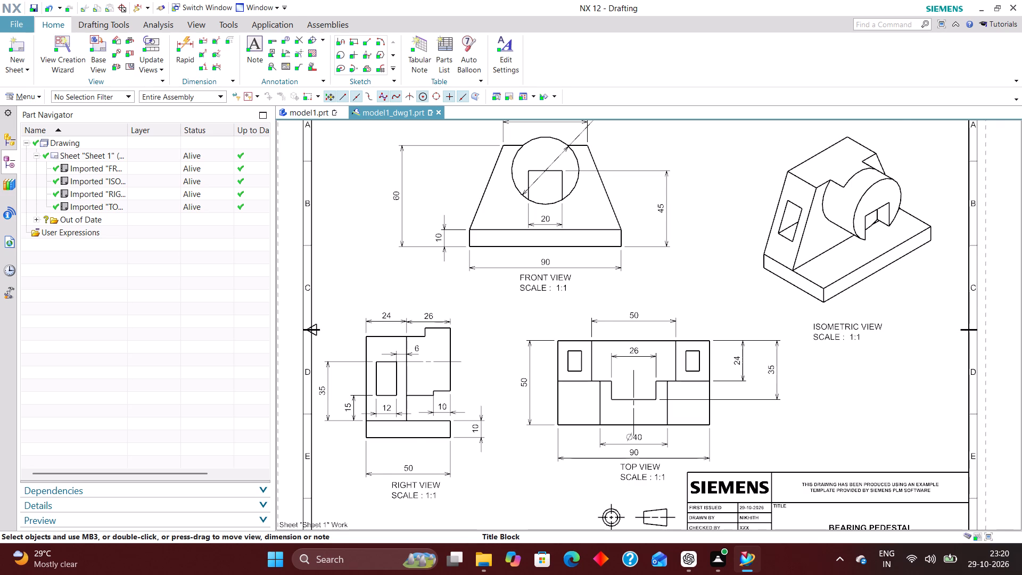
{"action": "scroll", "coordinate": [638, 326], "scroll_direction": "down", "scroll_amount": 3}
{"action": "scroll", "coordinate": [633, 228], "scroll_direction": "up", "scroll_amount": 4}
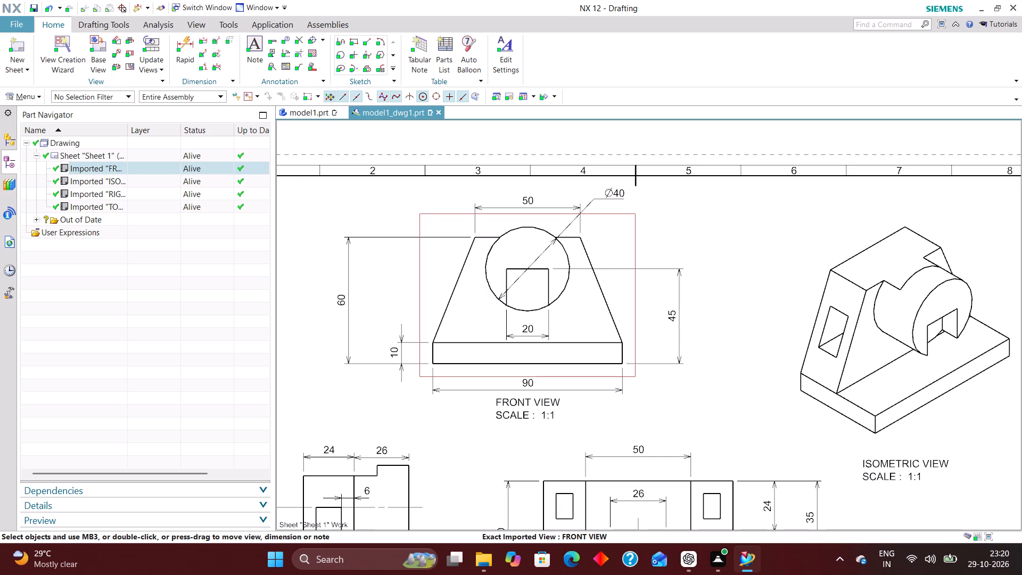
{"action": "scroll", "coordinate": [582, 280], "scroll_direction": "down", "scroll_amount": 2}
{"action": "scroll", "coordinate": [624, 300], "scroll_direction": "up", "scroll_amount": 3}
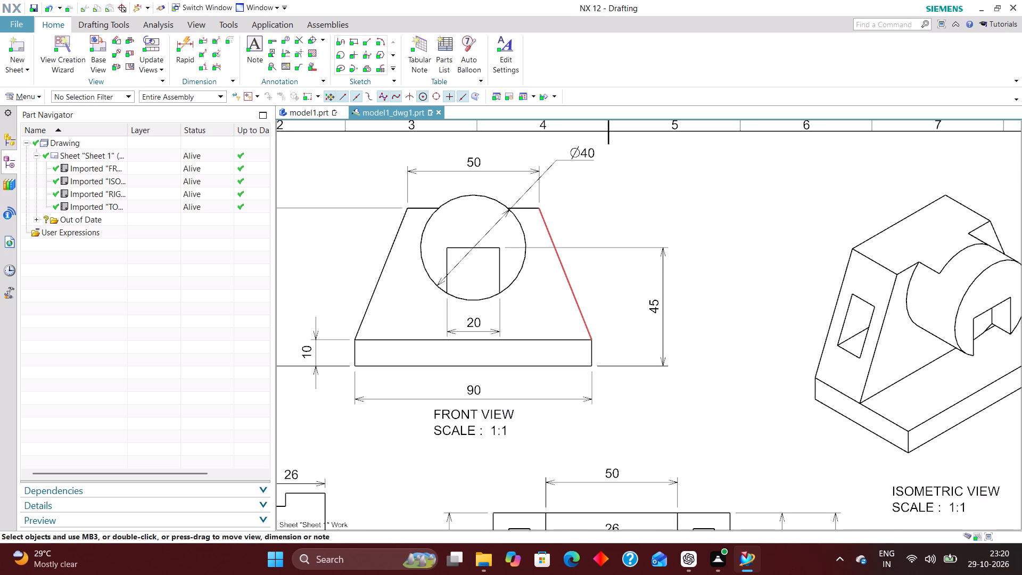
{"action": "scroll", "coordinate": [536, 368], "scroll_direction": "down", "scroll_amount": 2}
{"action": "scroll", "coordinate": [524, 398], "scroll_direction": "up", "scroll_amount": 3}
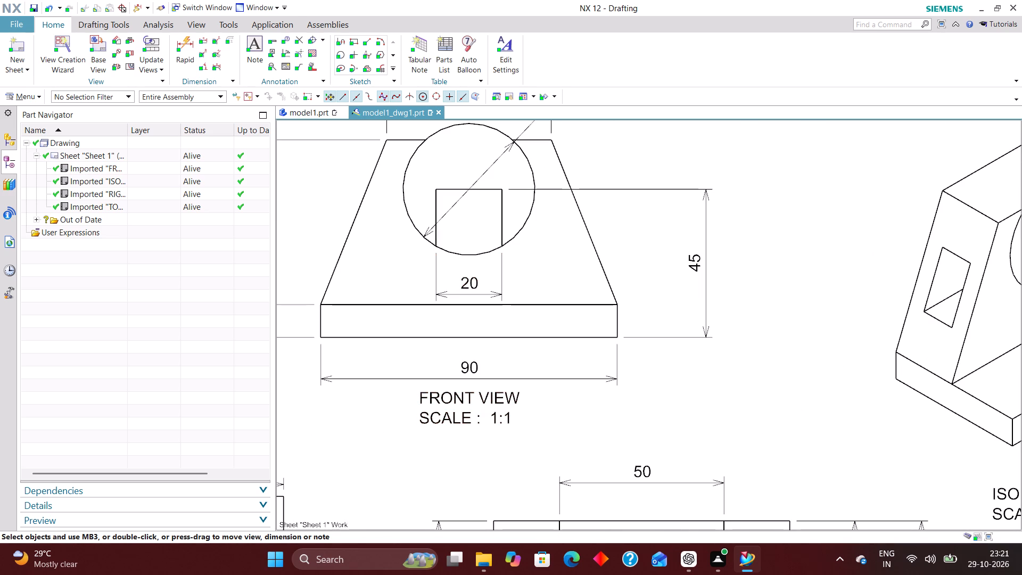
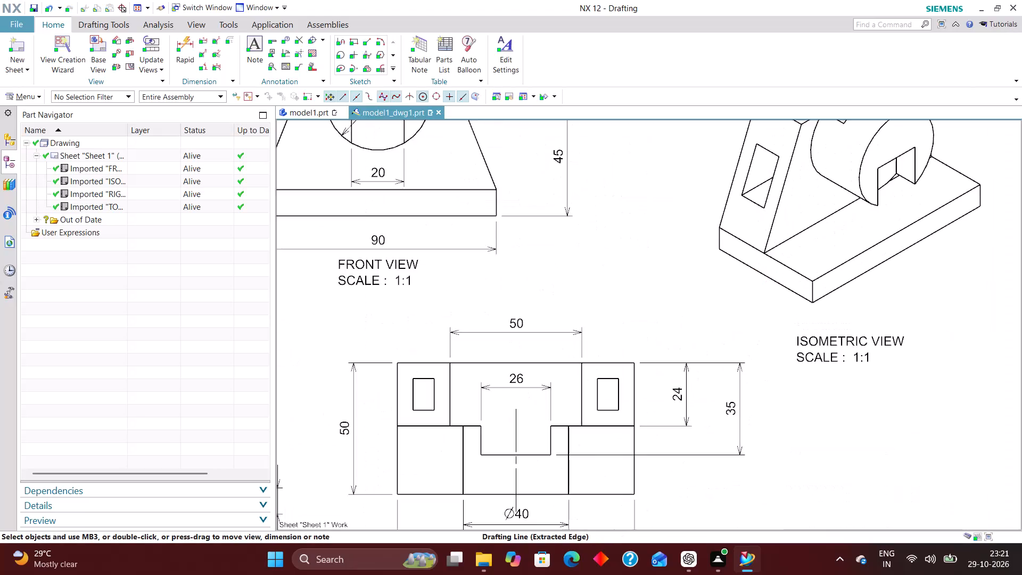
Move the front view's Ø40 diameter dimension text lower and slightly outward, beside the upper 50 mm dimension.
{"action": "scroll", "coordinate": [753, 392], "scroll_direction": "down", "scroll_amount": 2}
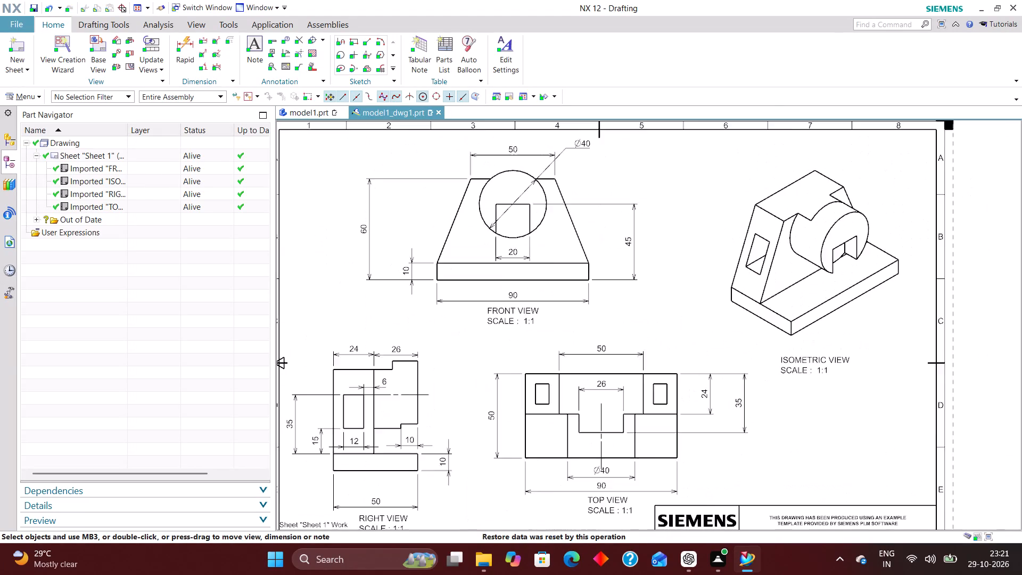
{"action": "scroll", "coordinate": [753, 394], "scroll_direction": "down", "scroll_amount": 1}
{"action": "scroll", "coordinate": [660, 219], "scroll_direction": "up", "scroll_amount": 3}
{"action": "scroll", "coordinate": [500, 265], "scroll_direction": "down", "scroll_amount": 1}
{"action": "scroll", "coordinate": [579, 241], "scroll_direction": "down", "scroll_amount": 1}
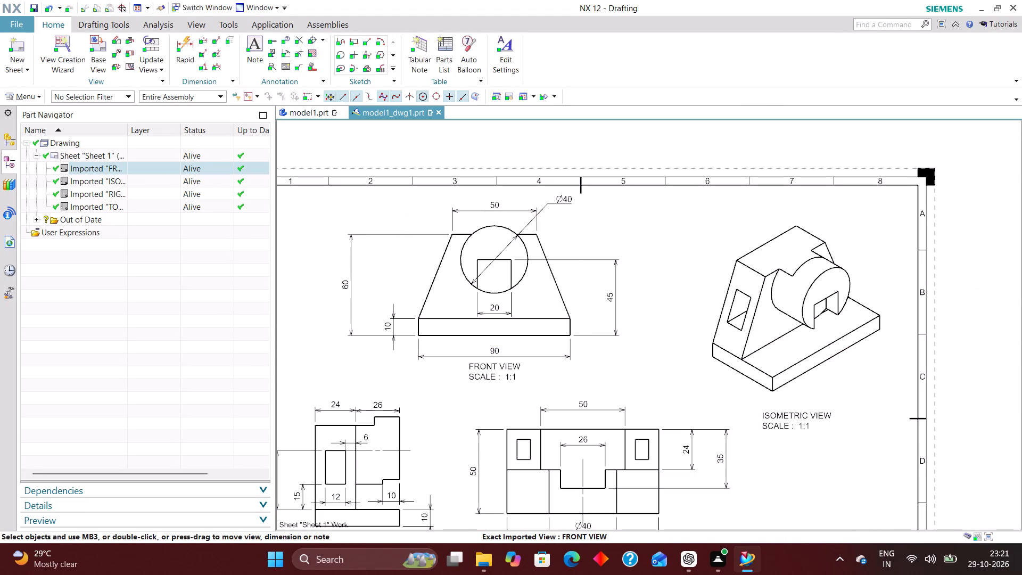
{"action": "scroll", "coordinate": [559, 198], "scroll_direction": "up", "scroll_amount": 3}
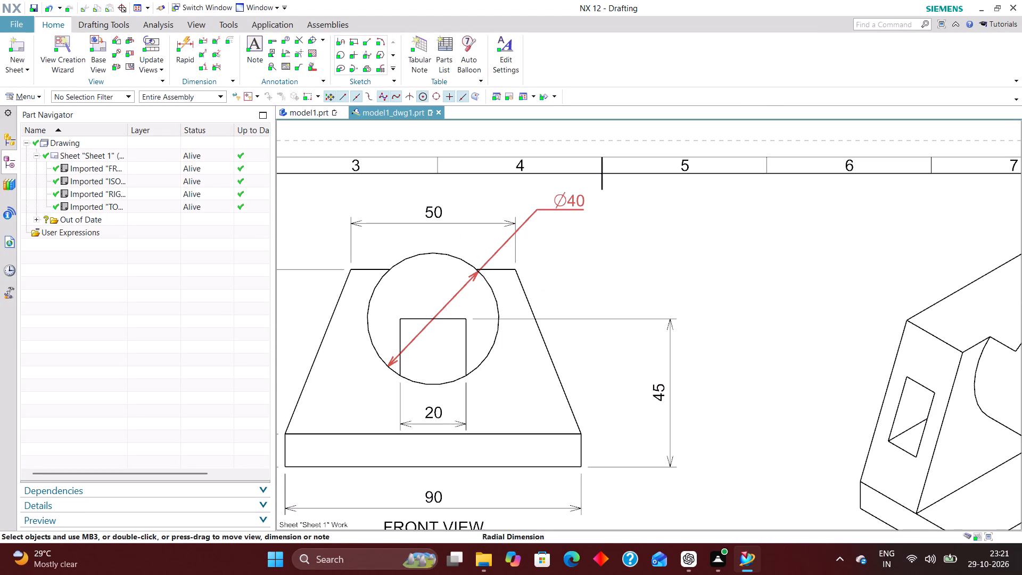
{"action": "left_click_drag", "start_coordinate": [564, 199], "coordinate": [583, 225]}
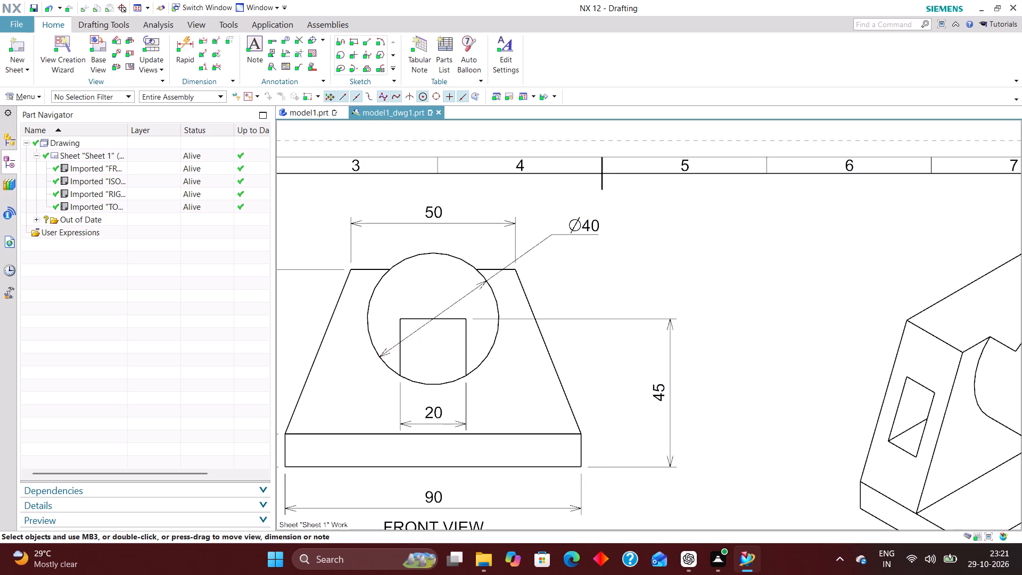
Set the Dimension Line Gap Factor of the front view's Ø40 dimension text to 1.
{"action": "double_click", "coordinate": [582, 235]}
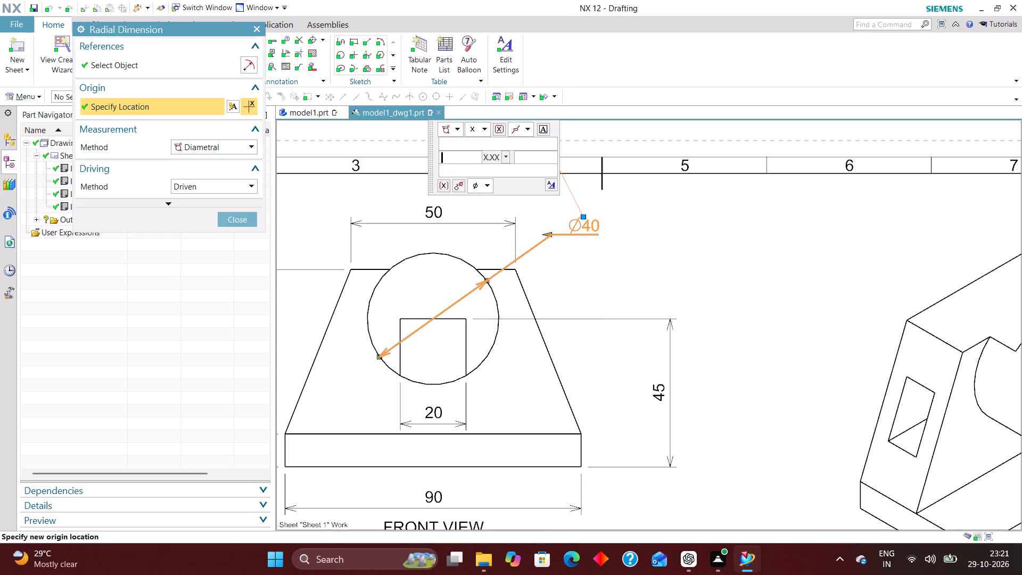
{"action": "left_click", "coordinate": [554, 185]}
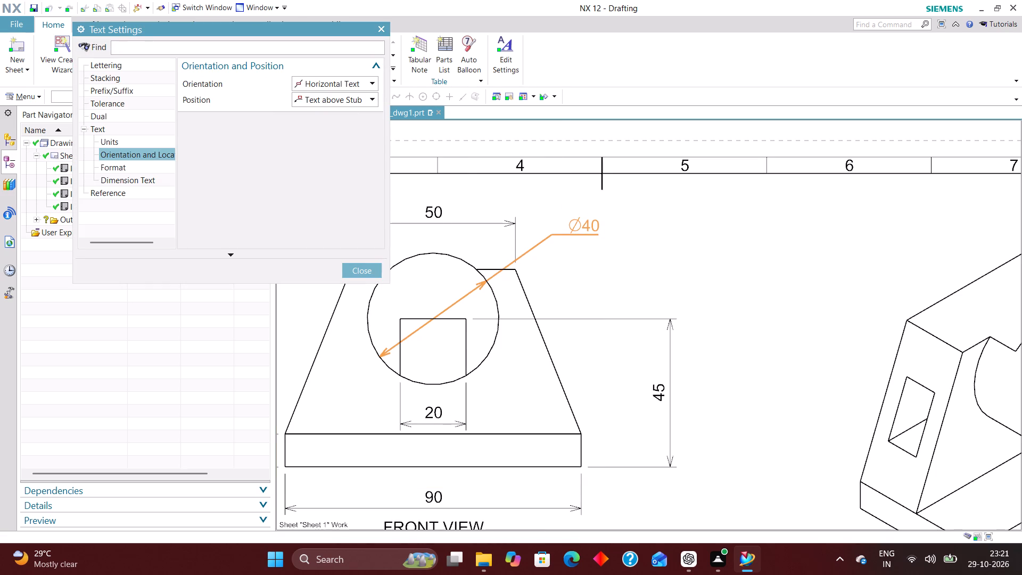
{"action": "left_click", "coordinate": [119, 167]}
{"action": "left_click", "coordinate": [129, 180]}
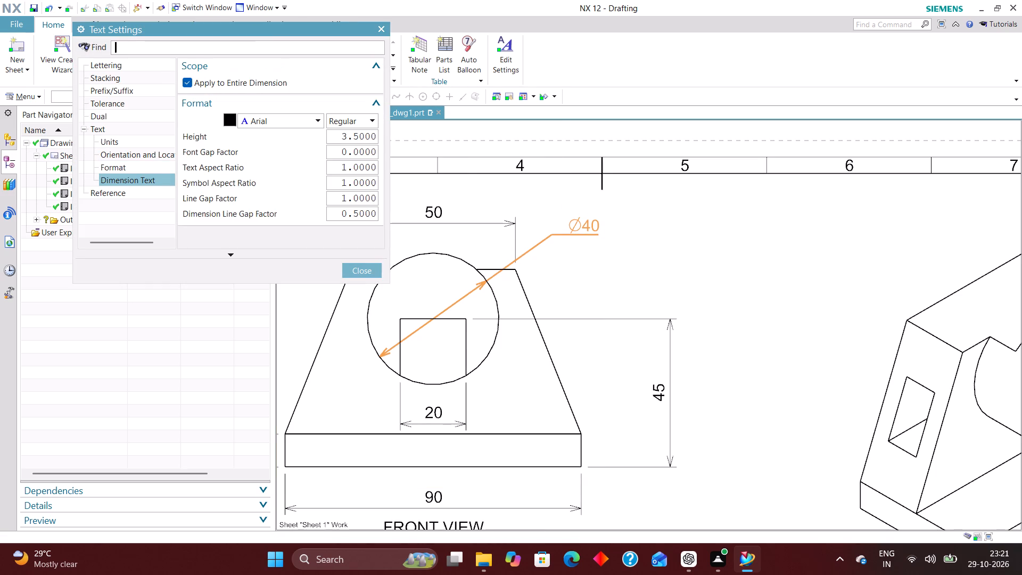
{"action": "scroll", "coordinate": [266, 150], "scroll_direction": "down", "scroll_amount": 3}
{"action": "scroll", "coordinate": [315, 174], "scroll_direction": "down", "scroll_amount": 1}
{"action": "scroll", "coordinate": [261, 195], "scroll_direction": "down", "scroll_amount": 1}
{"action": "left_click_drag", "start_coordinate": [338, 213], "coordinate": [516, 214]}
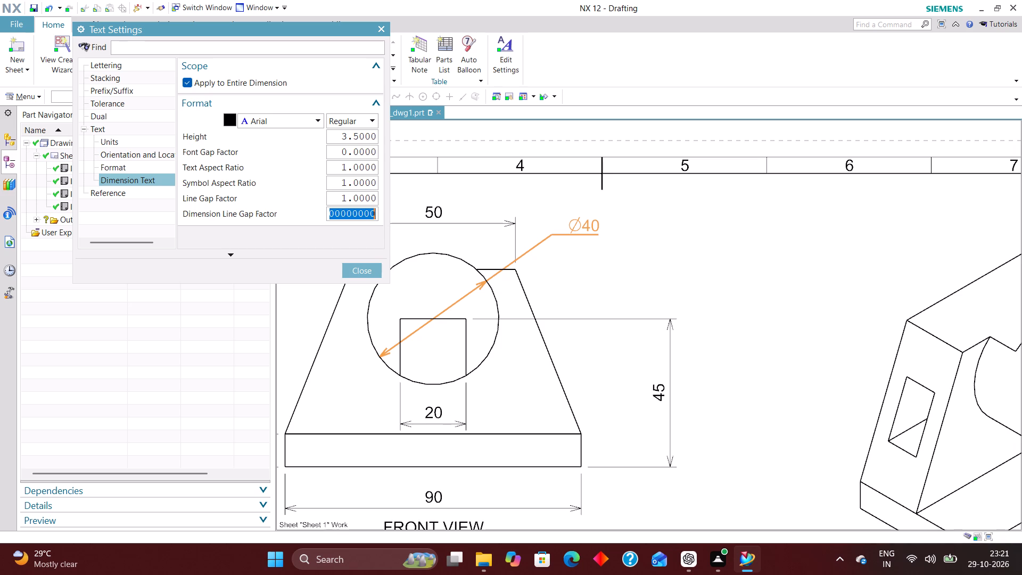
{"action": "key", "text": "1"}
{"action": "key", "text": "Return"}
Set the Line Gap Factor of the Ø40 dimension text to 2.
{"action": "left_click_drag", "start_coordinate": [333, 200], "coordinate": [558, 211]}
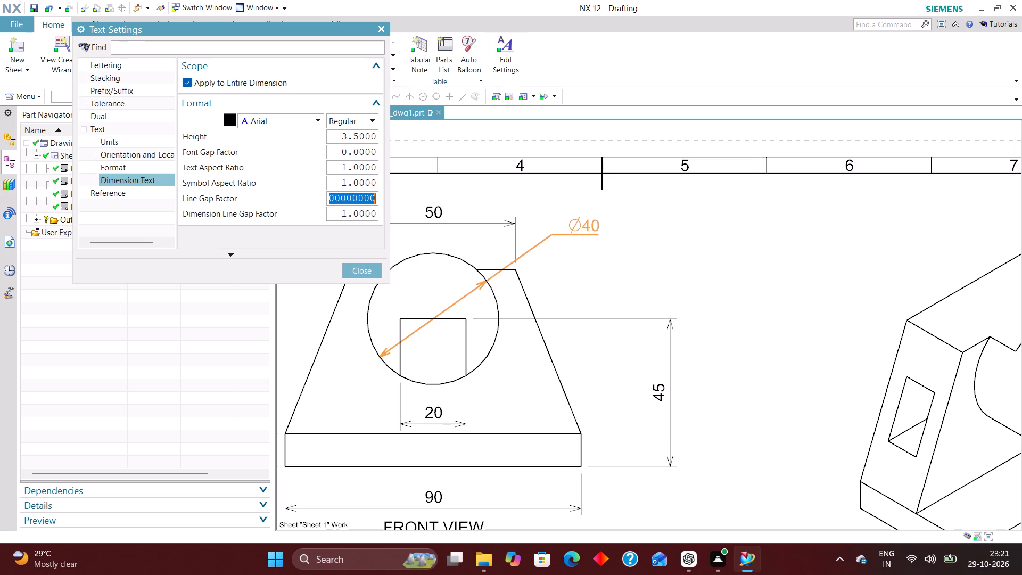
{"action": "key", "text": "1"}
{"action": "key", "text": "Return"}
{"action": "key", "text": "2"}
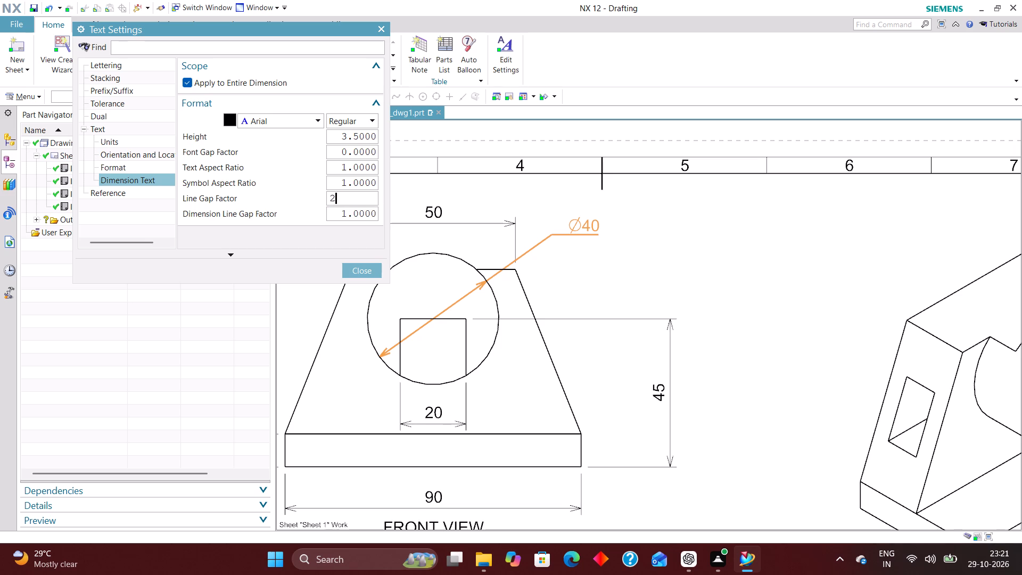
{"action": "key", "text": "Return"}
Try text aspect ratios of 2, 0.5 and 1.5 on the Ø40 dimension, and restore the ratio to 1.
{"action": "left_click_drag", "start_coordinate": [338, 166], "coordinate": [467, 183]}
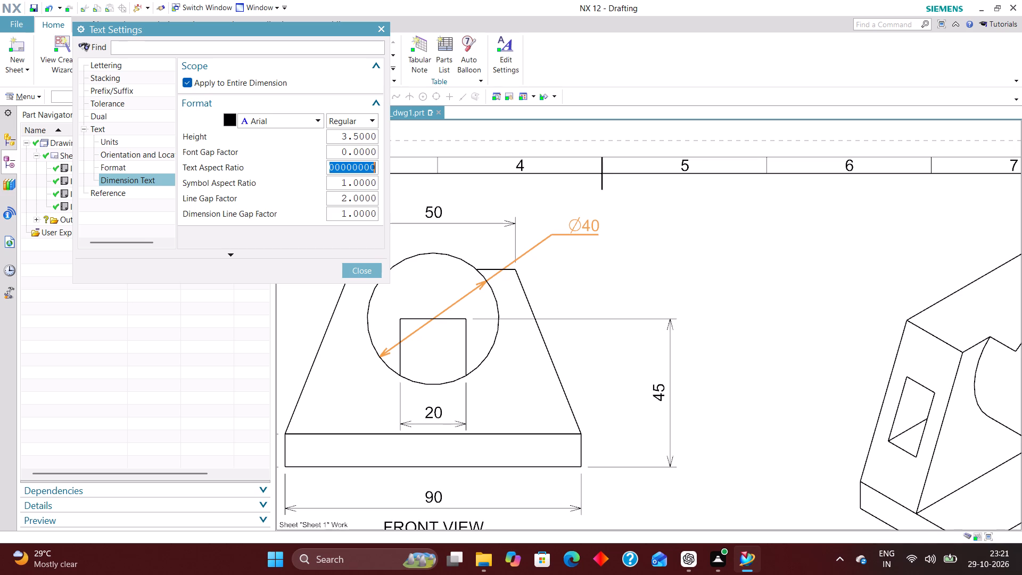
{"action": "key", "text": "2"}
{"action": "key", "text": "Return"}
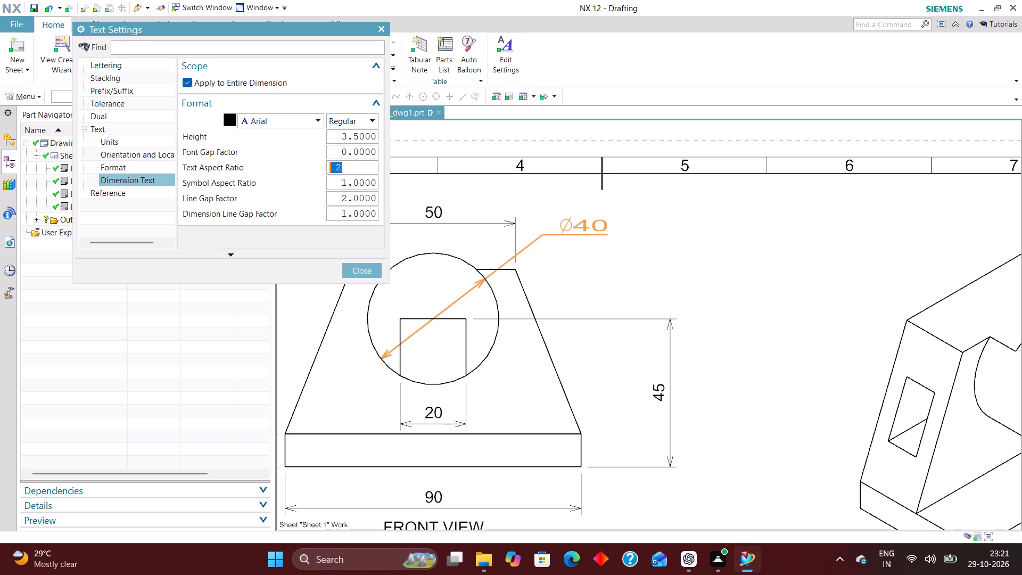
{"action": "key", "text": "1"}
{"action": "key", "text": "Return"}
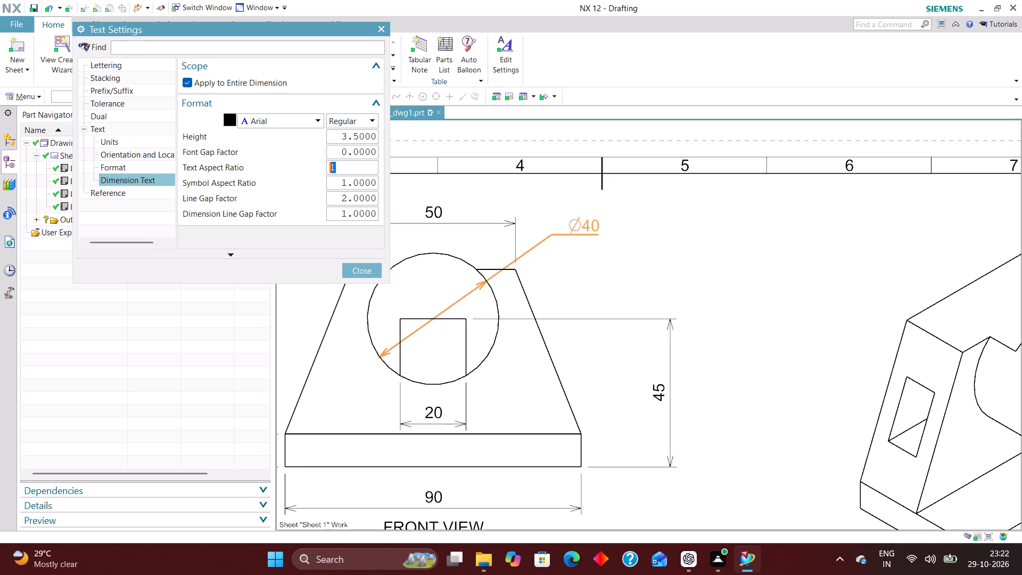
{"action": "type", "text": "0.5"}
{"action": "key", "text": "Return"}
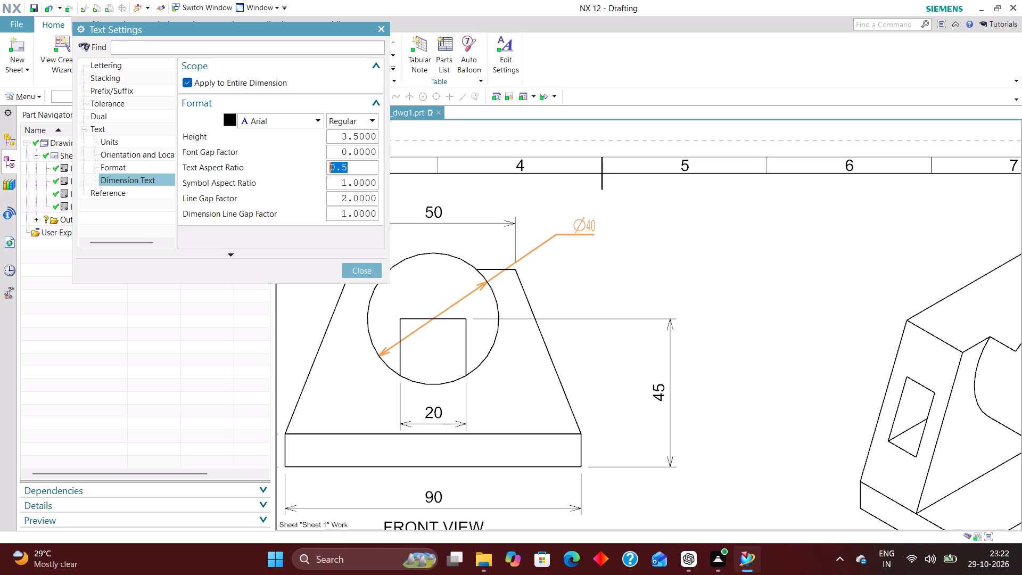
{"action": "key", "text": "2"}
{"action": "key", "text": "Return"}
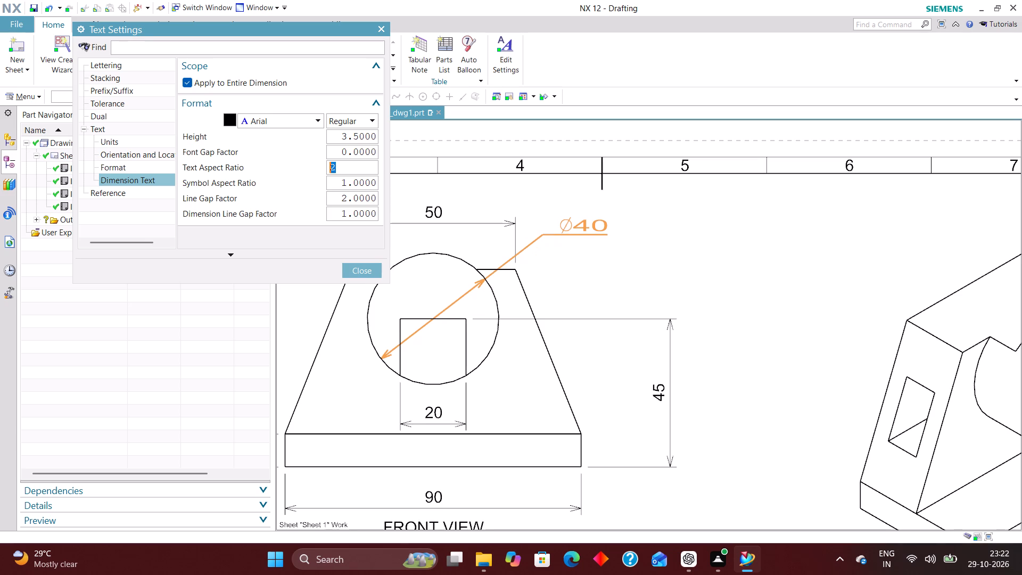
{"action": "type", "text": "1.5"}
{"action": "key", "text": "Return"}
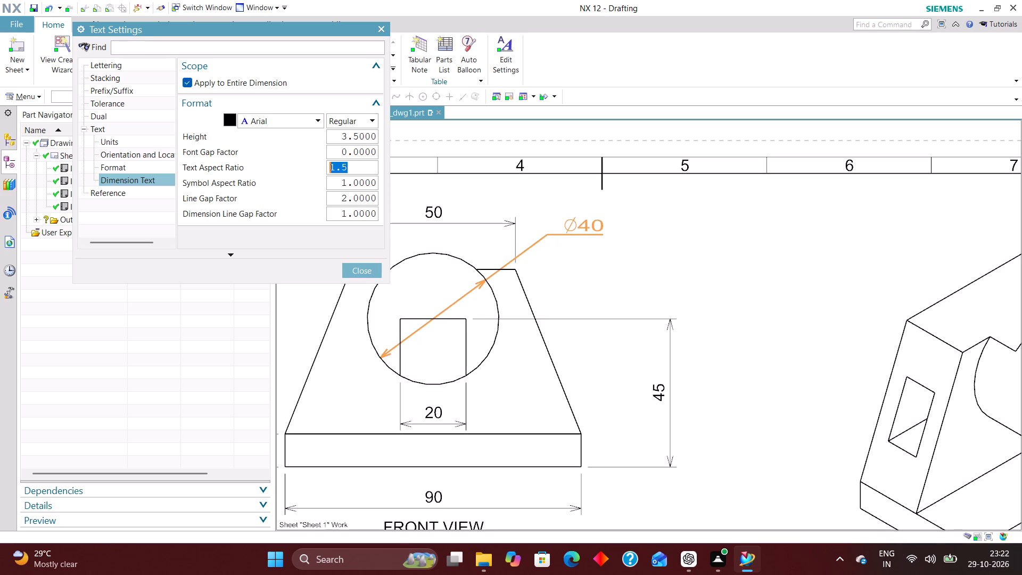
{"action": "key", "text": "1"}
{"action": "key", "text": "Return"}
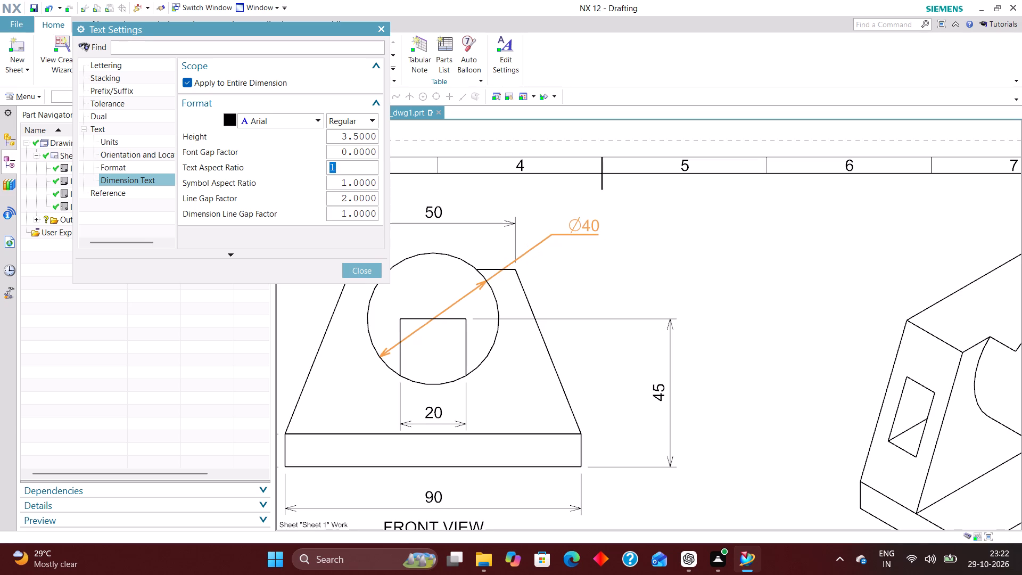
Set the Font Gap Factor of the Ø40 dimension text to 2 after trying 0.5 and 1.
{"action": "left_click_drag", "start_coordinate": [341, 149], "coordinate": [435, 156]}
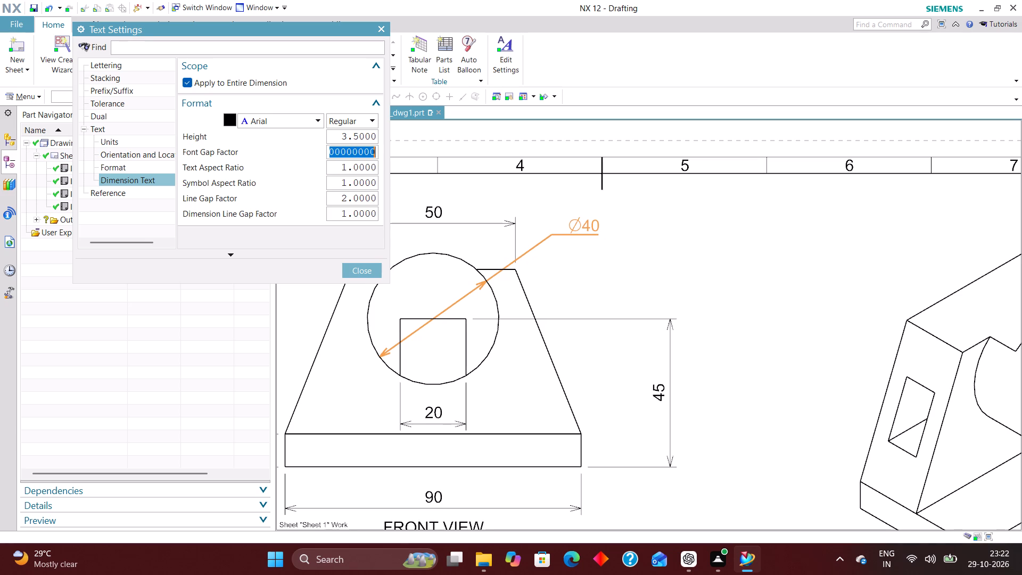
{"action": "left_click_drag", "start_coordinate": [435, 156], "coordinate": [435, 155]}
{"action": "type", "text": "0.5"}
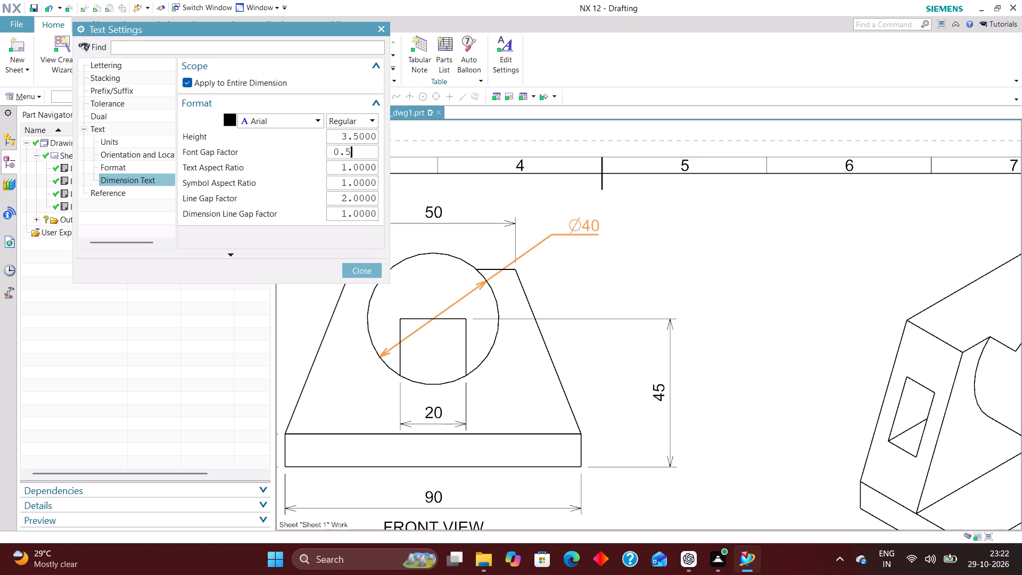
{"action": "key", "text": "Return"}
{"action": "key", "text": "1"}
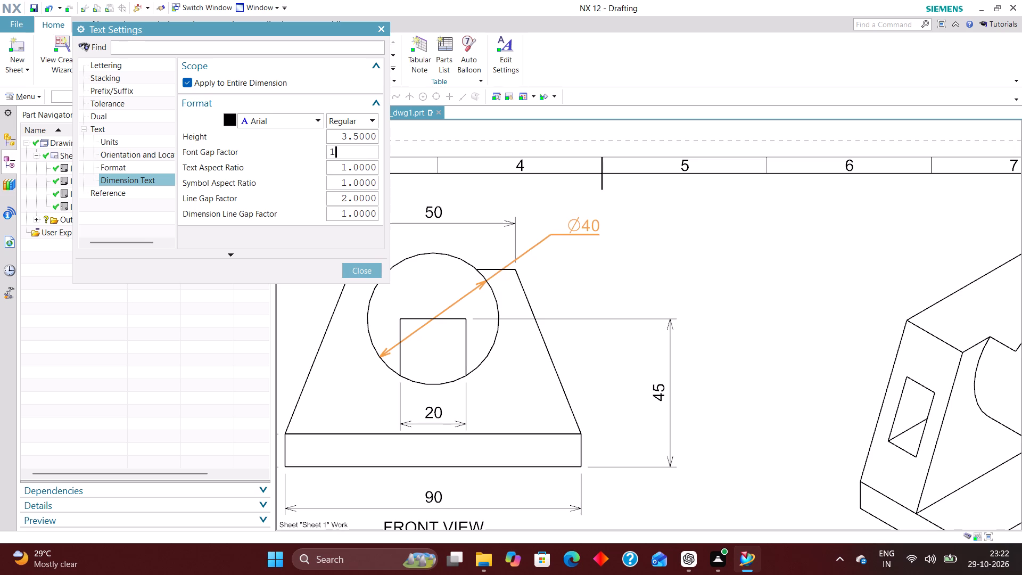
{"action": "key", "text": "Return"}
{"action": "key", "text": "2"}
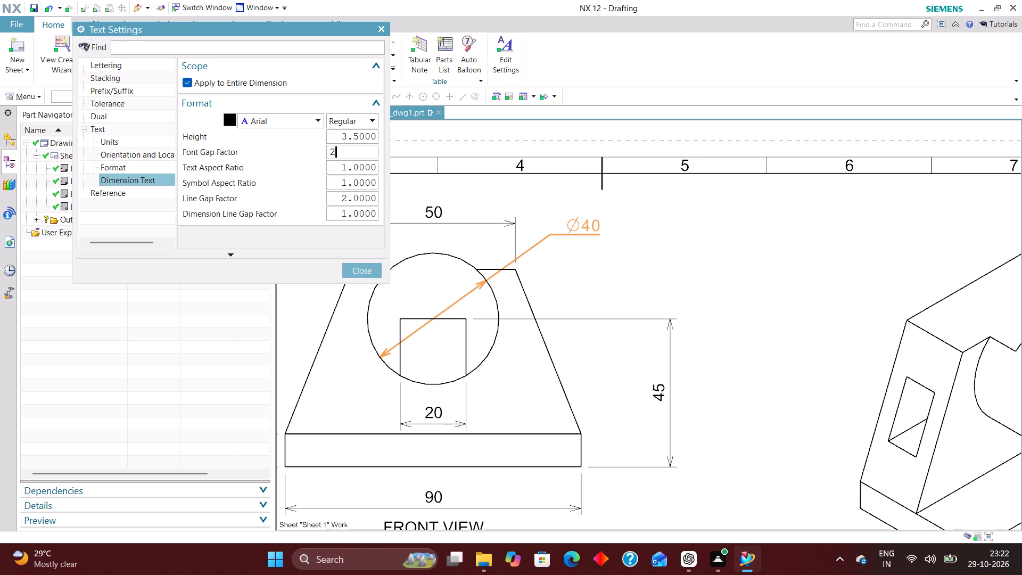
{"action": "key", "text": "Return"}
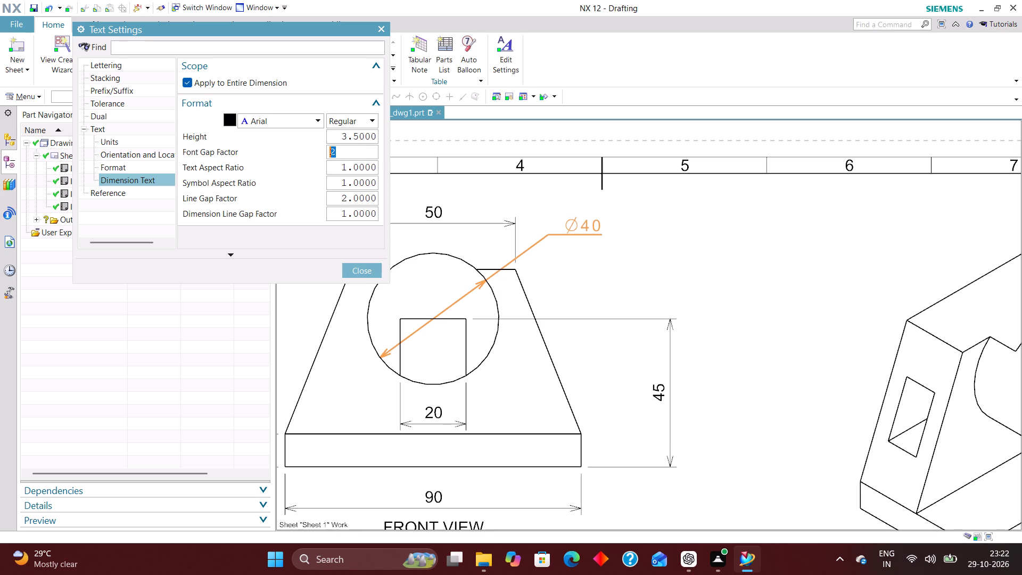
Review the Ø40 dimension's format, orientation, units and reference settings, and finish editing the dimension.
{"action": "scroll", "coordinate": [352, 200], "scroll_direction": "down", "scroll_amount": 3}
{"action": "left_click", "coordinate": [128, 165]}
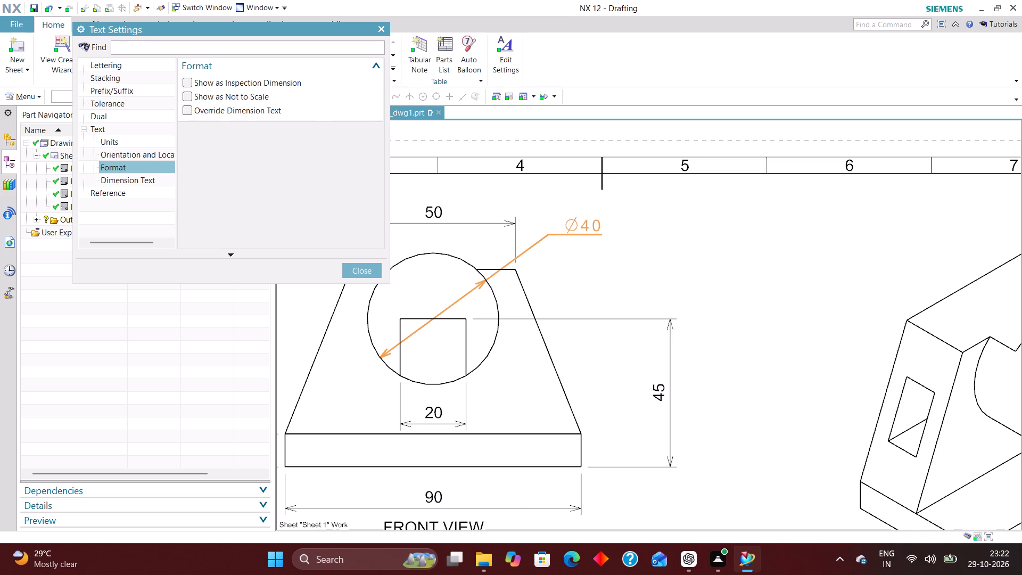
{"action": "left_click", "coordinate": [126, 180]}
{"action": "left_click", "coordinate": [134, 168]}
{"action": "left_click", "coordinate": [139, 156]}
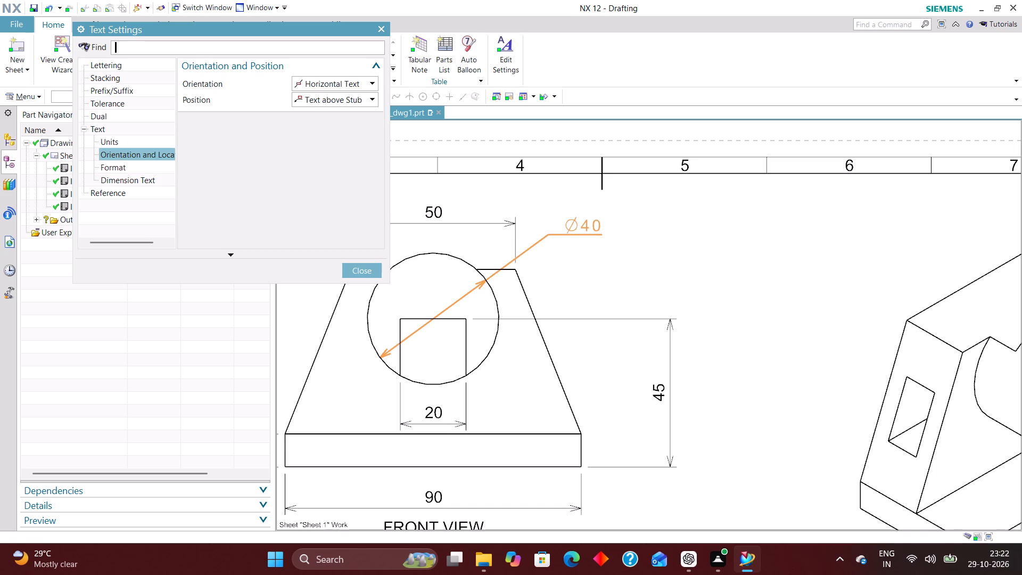
{"action": "left_click", "coordinate": [123, 143]}
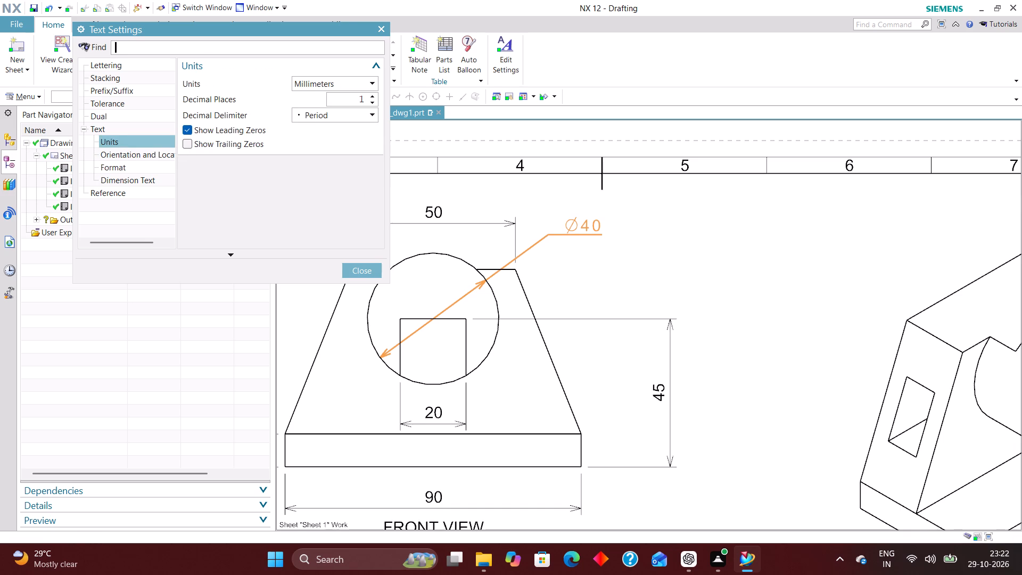
{"action": "left_click", "coordinate": [133, 190]}
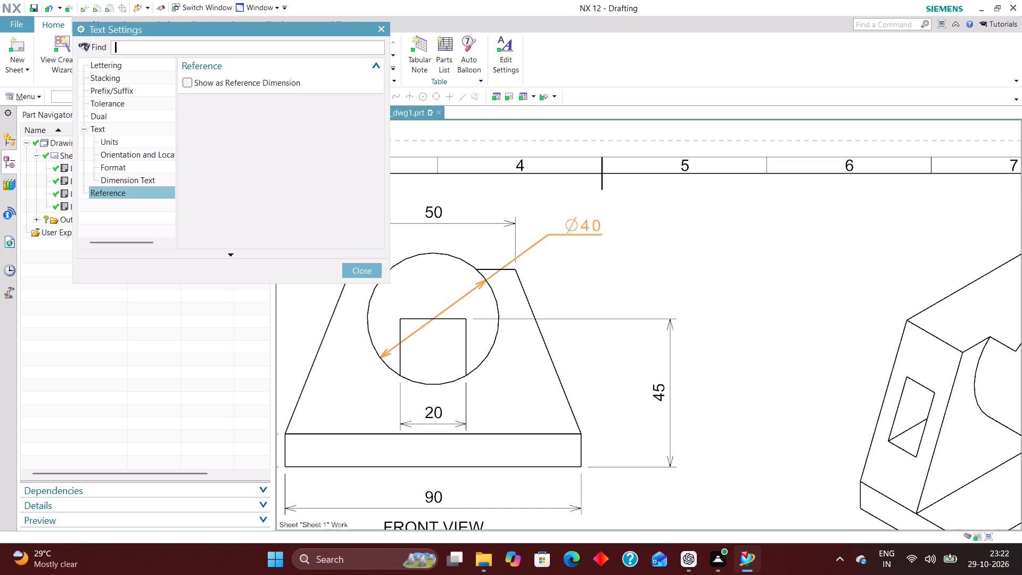
{"action": "left_click", "coordinate": [359, 269]}
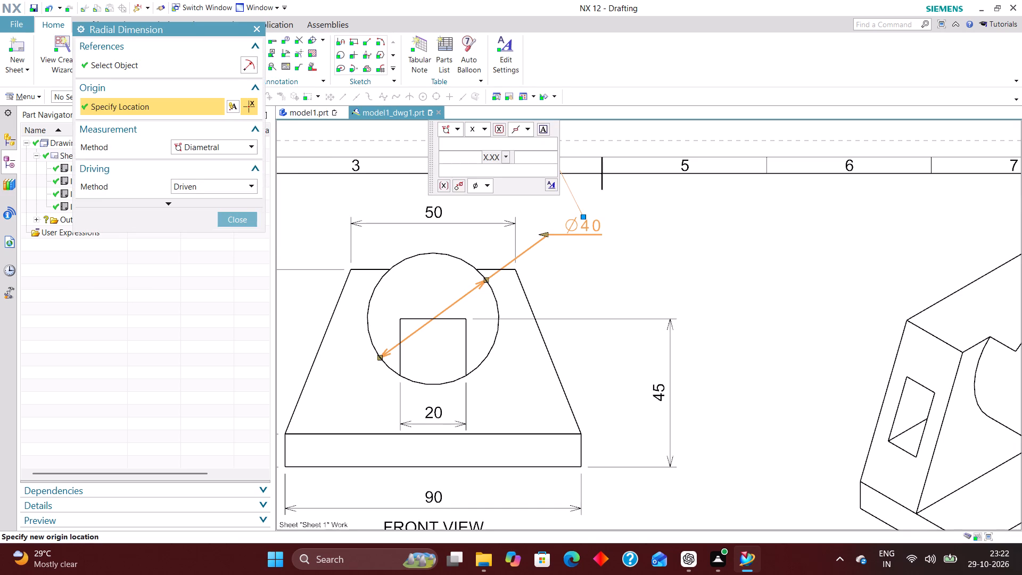
{"action": "left_click", "coordinate": [243, 217]}
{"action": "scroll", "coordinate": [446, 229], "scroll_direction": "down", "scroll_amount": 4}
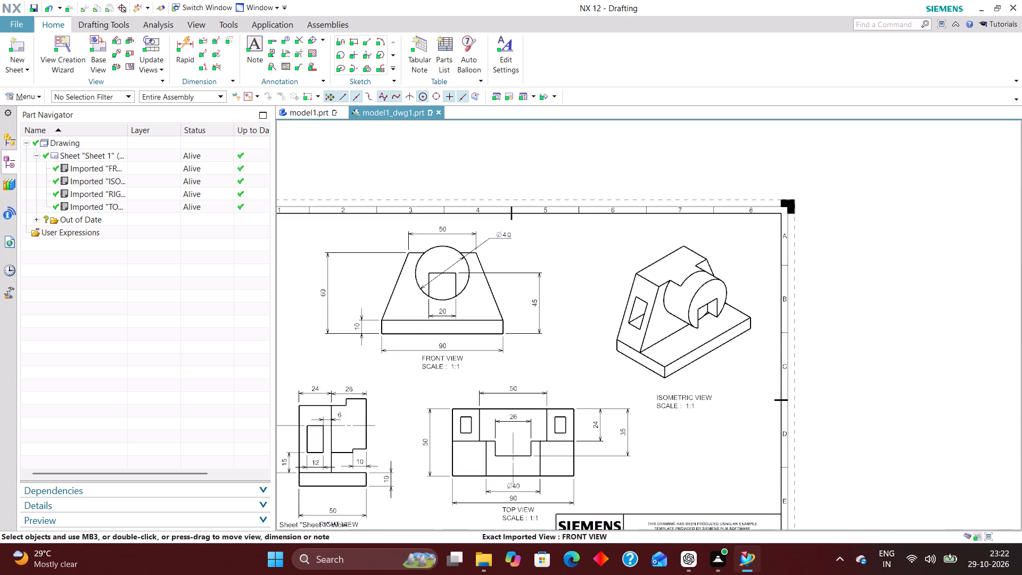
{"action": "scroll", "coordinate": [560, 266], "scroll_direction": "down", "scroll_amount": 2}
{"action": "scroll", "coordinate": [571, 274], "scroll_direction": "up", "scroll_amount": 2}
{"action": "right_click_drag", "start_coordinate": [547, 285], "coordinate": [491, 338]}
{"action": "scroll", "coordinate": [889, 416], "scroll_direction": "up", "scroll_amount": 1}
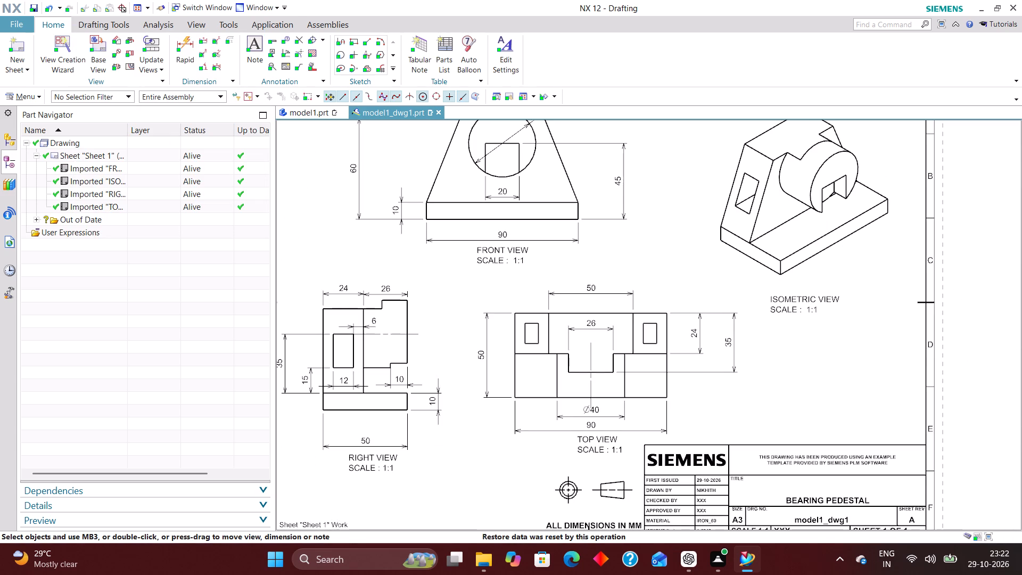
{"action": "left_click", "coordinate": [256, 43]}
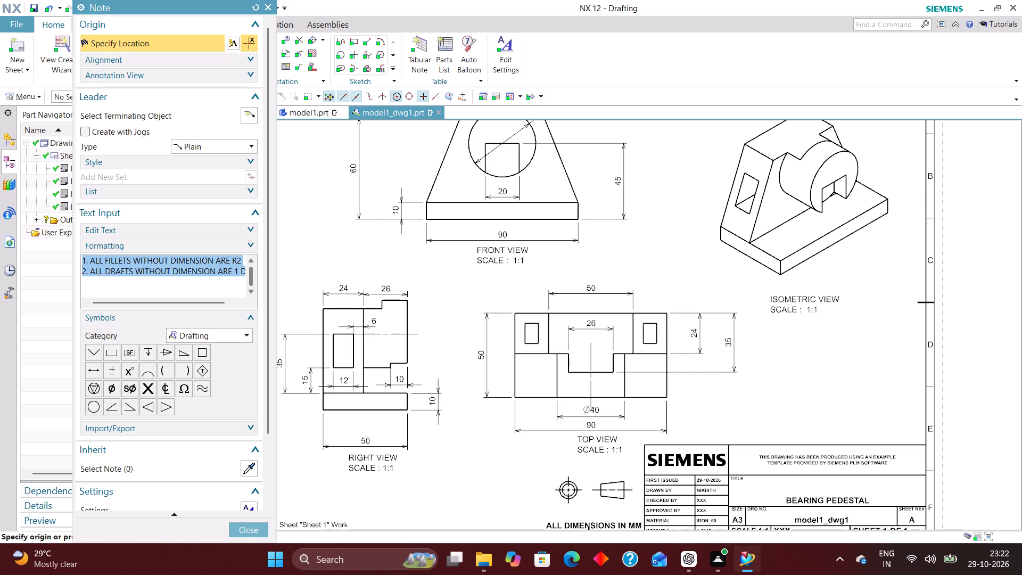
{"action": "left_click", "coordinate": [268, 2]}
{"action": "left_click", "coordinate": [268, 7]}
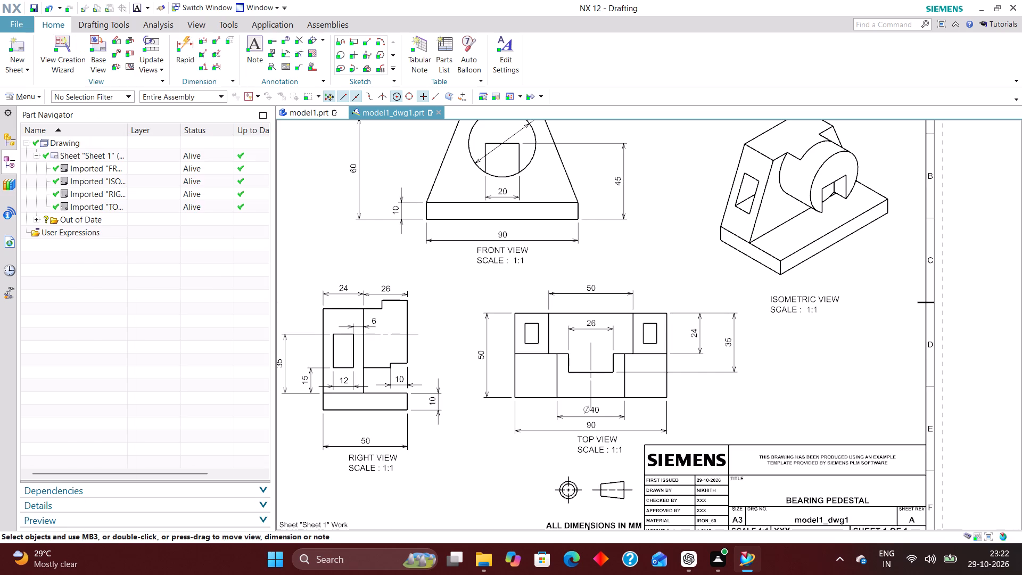
Start a new Note and replace the text of its first numbered line with "DO NOT SCALE THE DRAWING".
{"action": "left_click", "coordinate": [259, 47]}
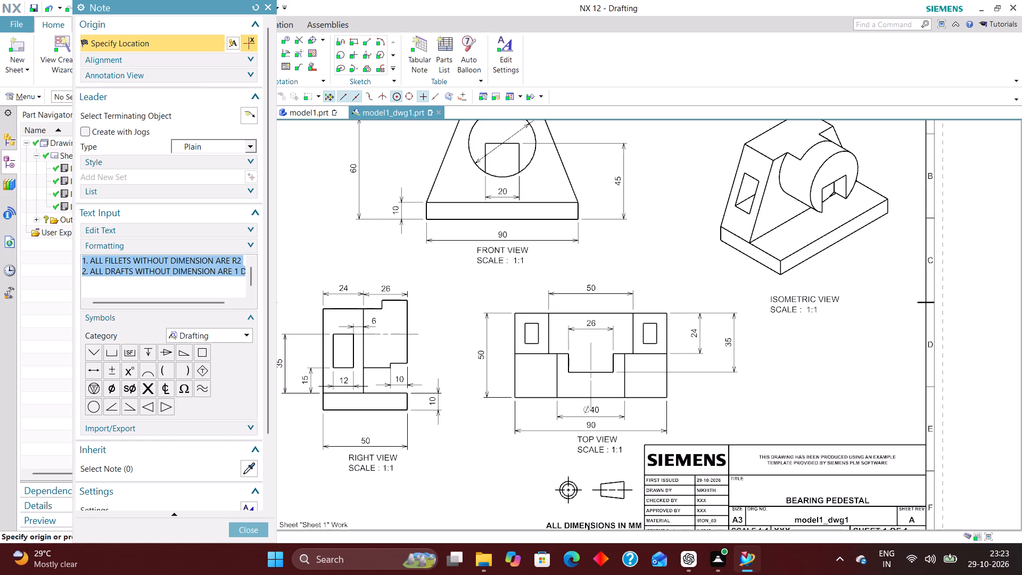
{"action": "left_click", "coordinate": [168, 276]}
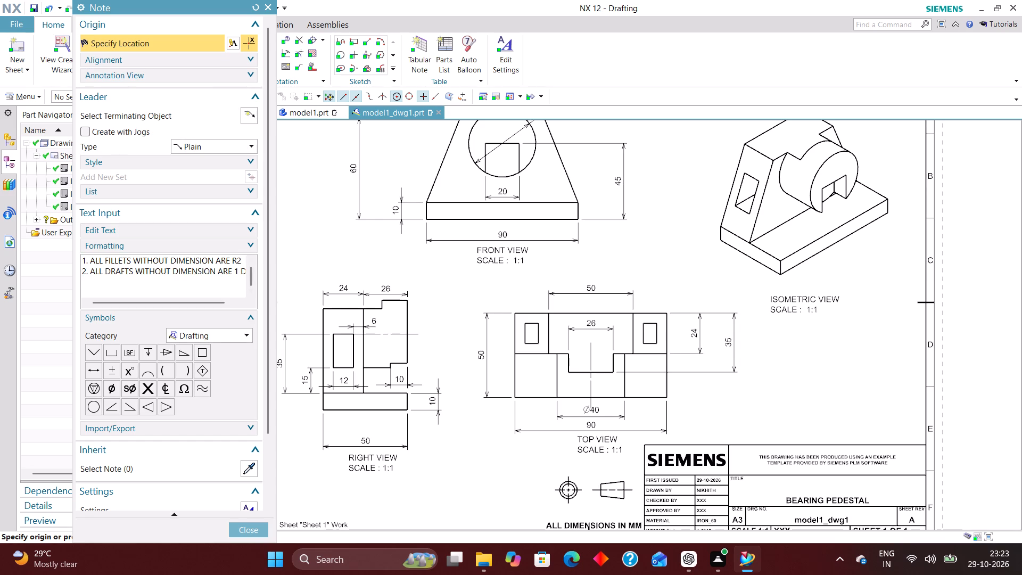
{"action": "scroll", "coordinate": [162, 273], "scroll_direction": "down", "scroll_amount": 2}
{"action": "left_click_drag", "start_coordinate": [241, 269], "coordinate": [208, 270]}
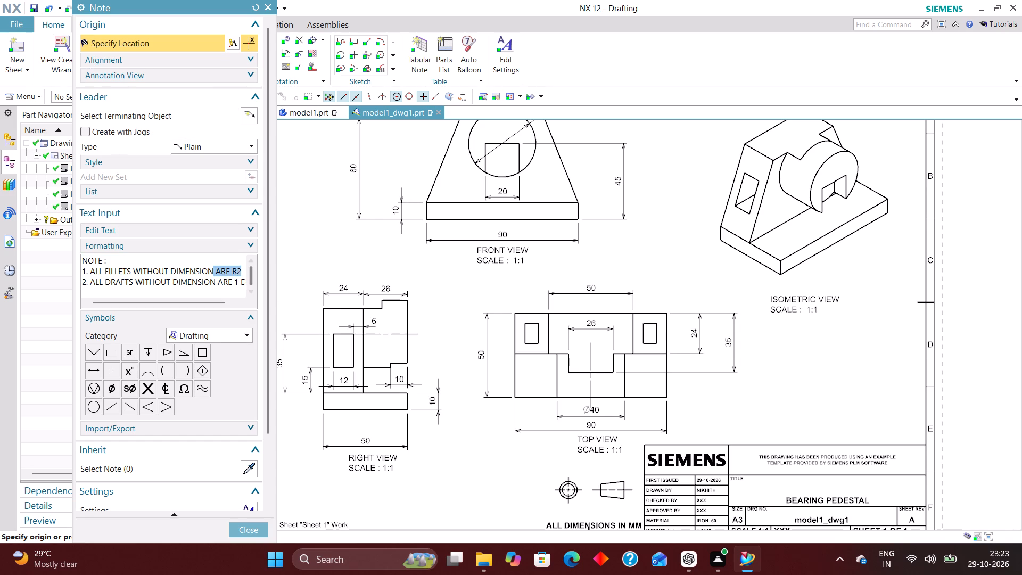
{"action": "left_click_drag", "start_coordinate": [208, 270], "coordinate": [91, 270]}
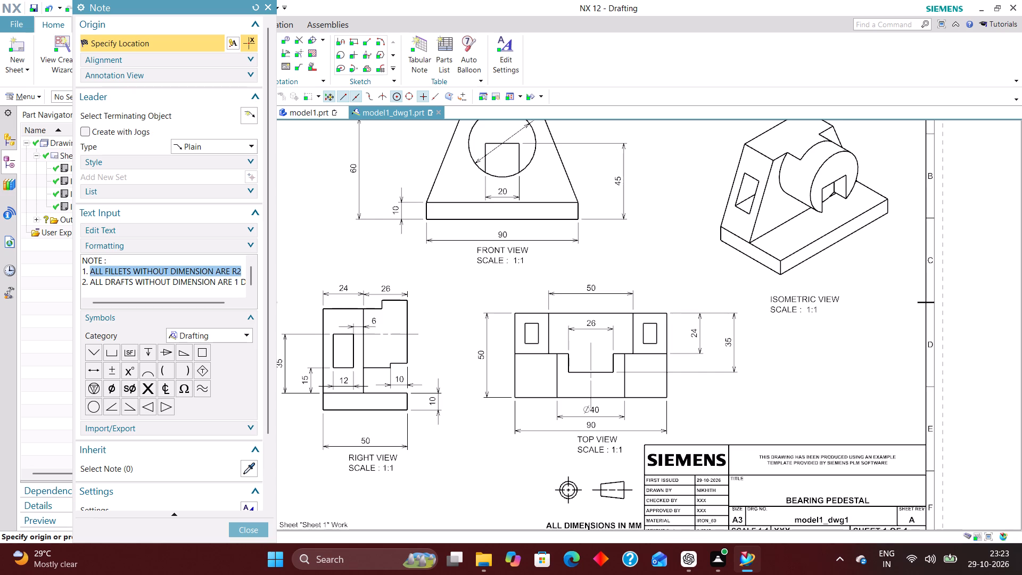
{"action": "left_click_drag", "start_coordinate": [91, 270], "coordinate": [90, 270]}
{"action": "key", "text": "BackSpace"}
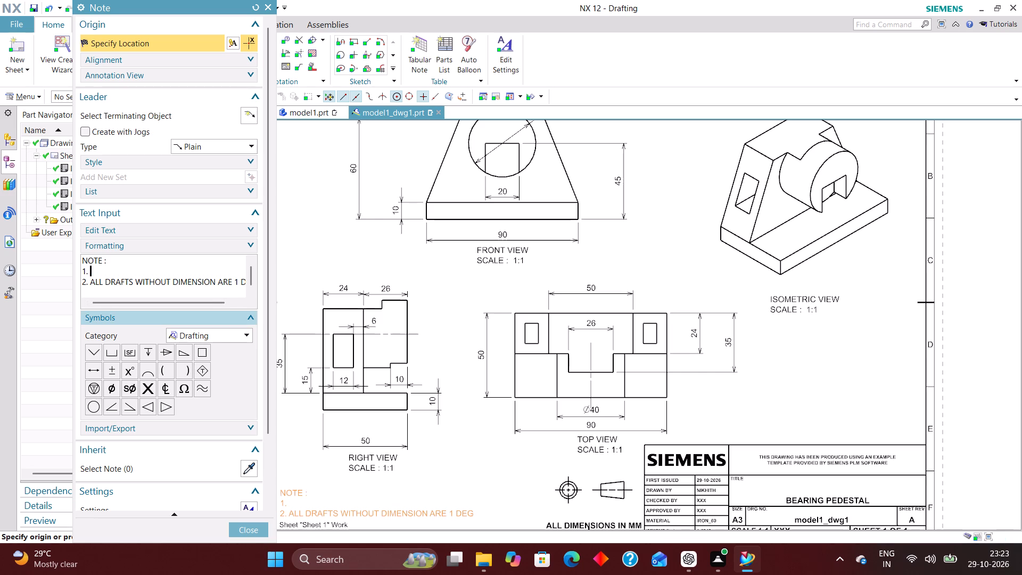
{"action": "type", "text": "DO NOT S"}
{"action": "type", "text": "CALE"}
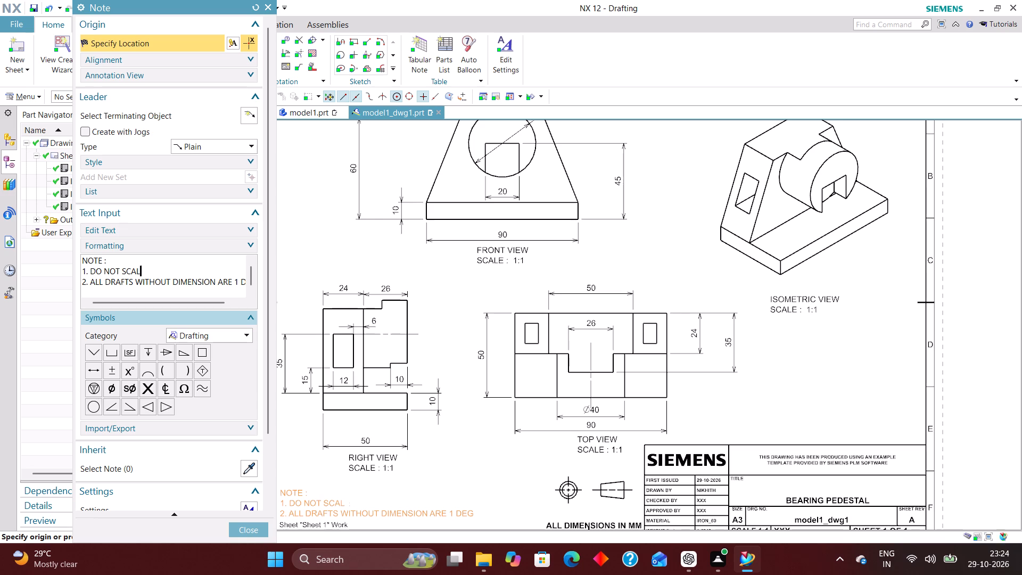
{"action": "key", "text": "space"}
{"action": "type", "text": "THE D"}
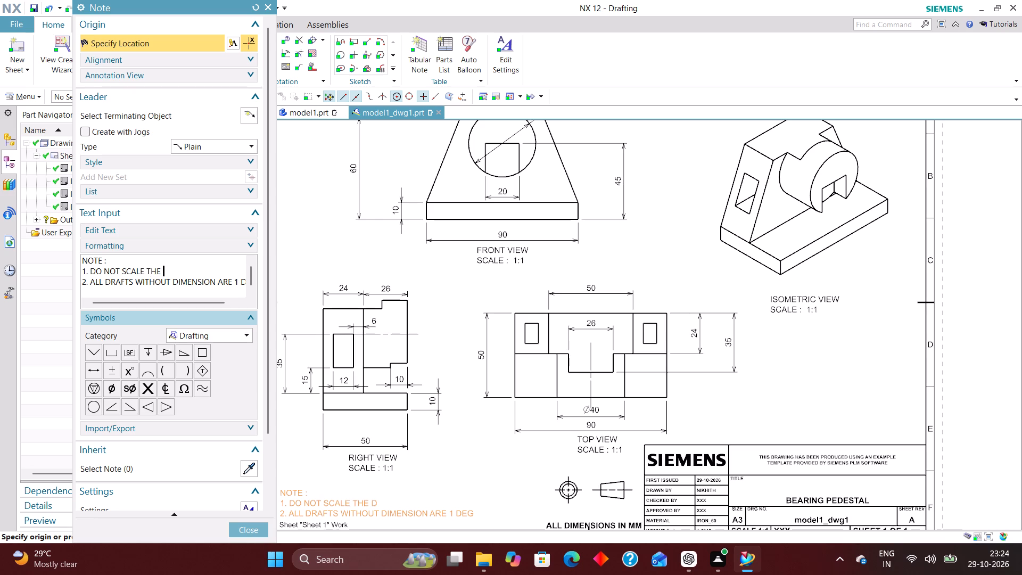
{"action": "type", "text": "RAWING"}
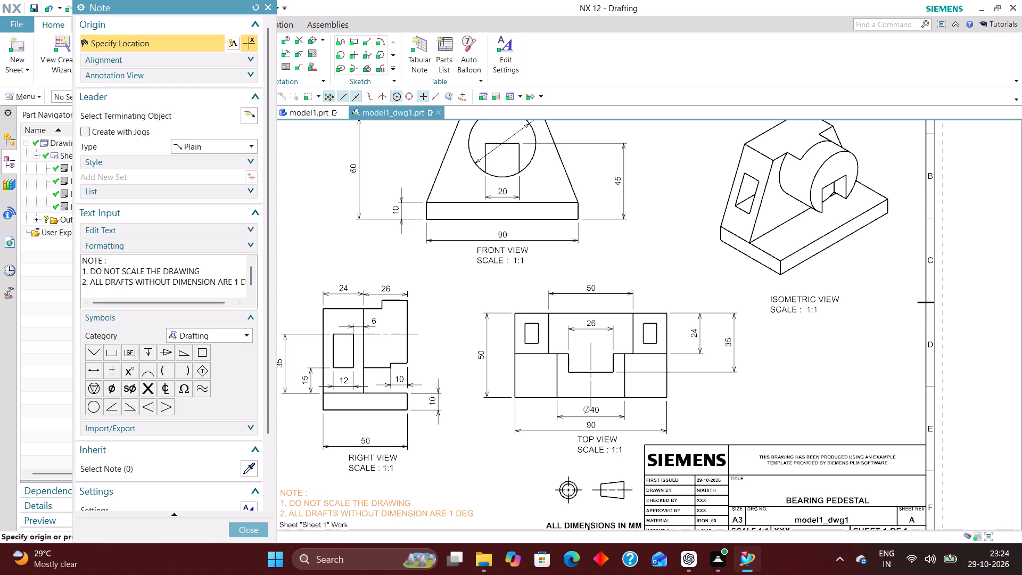
Replace the text of the note's second numbered line with "USE ONLY GIVEN DIMENSIONS".
{"action": "left_click_drag", "start_coordinate": [240, 278], "coordinate": [95, 286]}
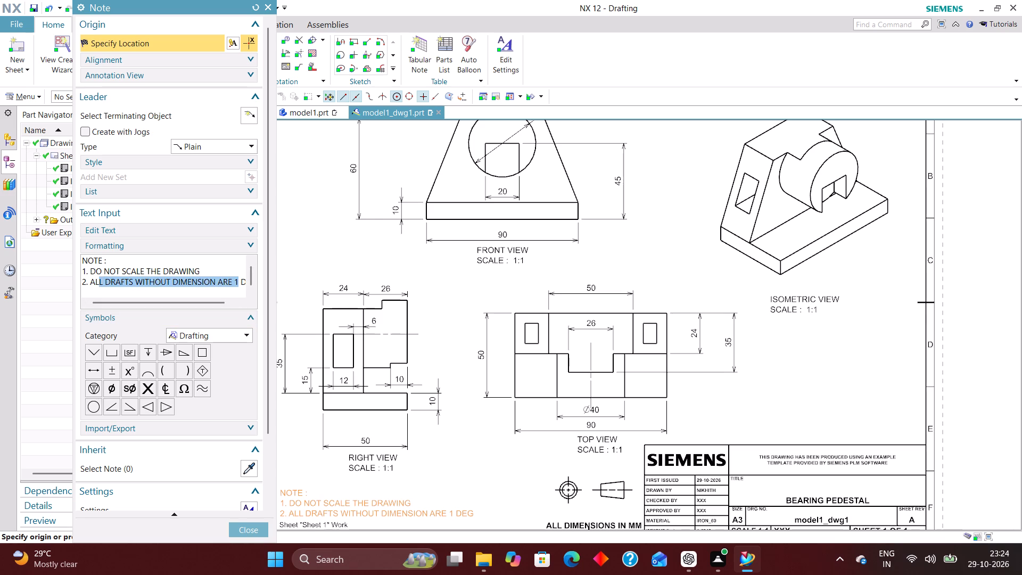
{"action": "left_click_drag", "start_coordinate": [95, 286], "coordinate": [92, 284]}
{"action": "key", "text": "BackSpace"}
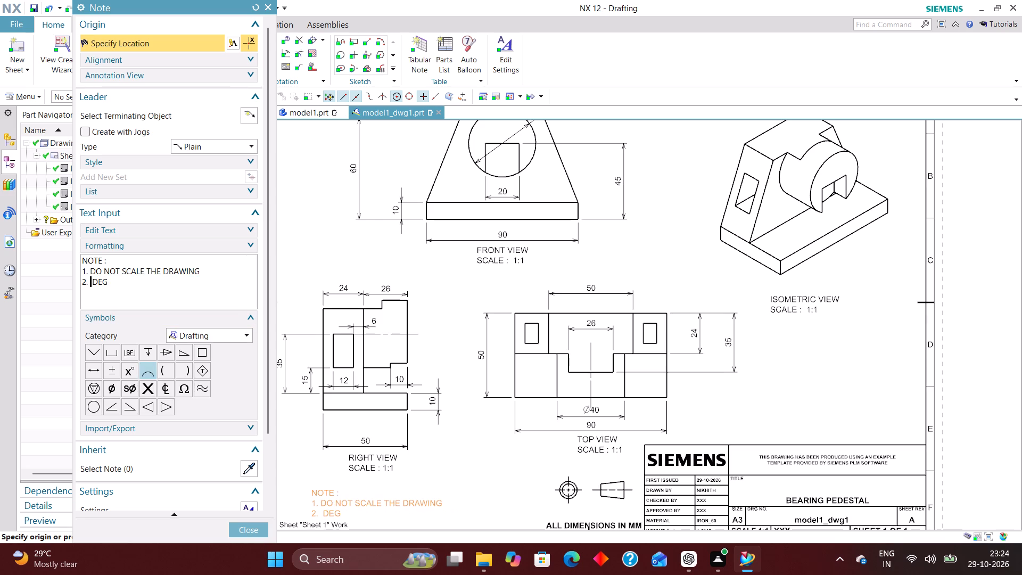
{"action": "key", "text": "Right"}
{"action": "key", "text": "Right"}
{"action": "key", "text": "Right"}
{"action": "key", "text": "Right"}
{"action": "key", "text": "Right"}
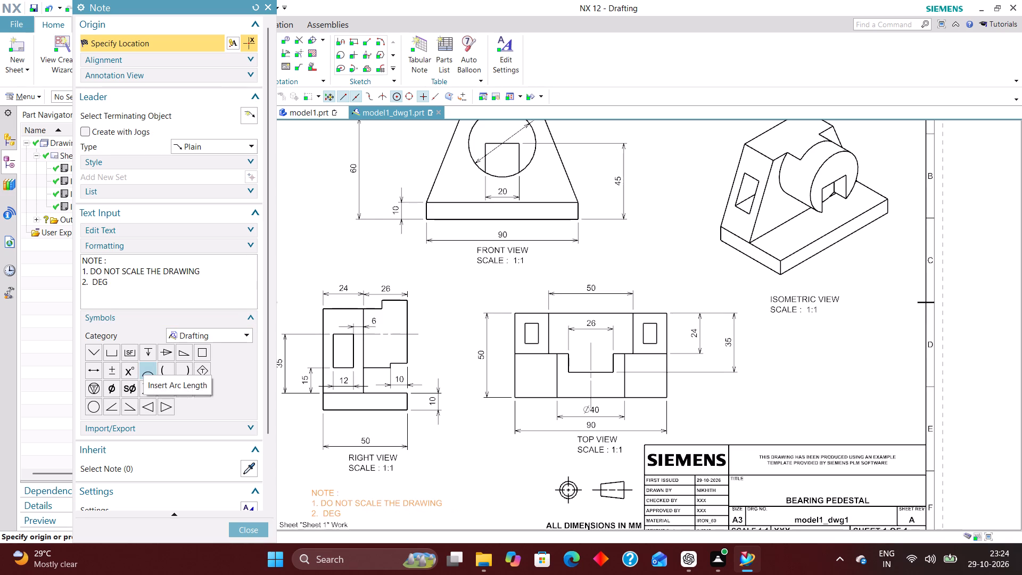
{"action": "key", "text": "Left"}
{"action": "key", "text": "BackSpace"}
{"action": "key", "text": "BackSpace"}
{"action": "key", "text": "BackSpace"}
{"action": "key", "text": "BackSpace"}
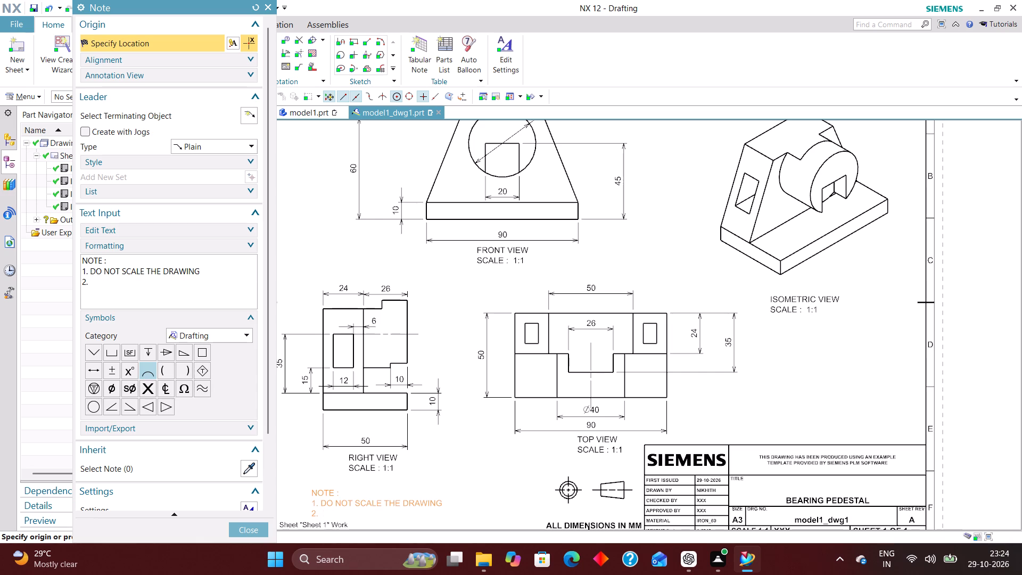
{"action": "key", "text": "BackSpace"}
{"action": "type", "text": "USE"}
{"action": "key", "text": "space"}
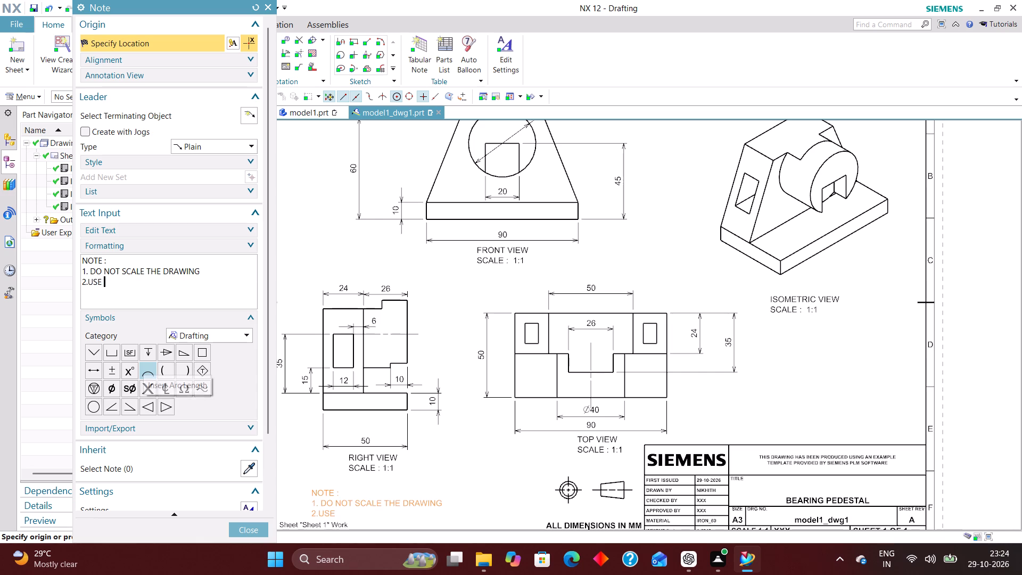
{"action": "type", "text": "ONLY"}
{"action": "key", "text": "space"}
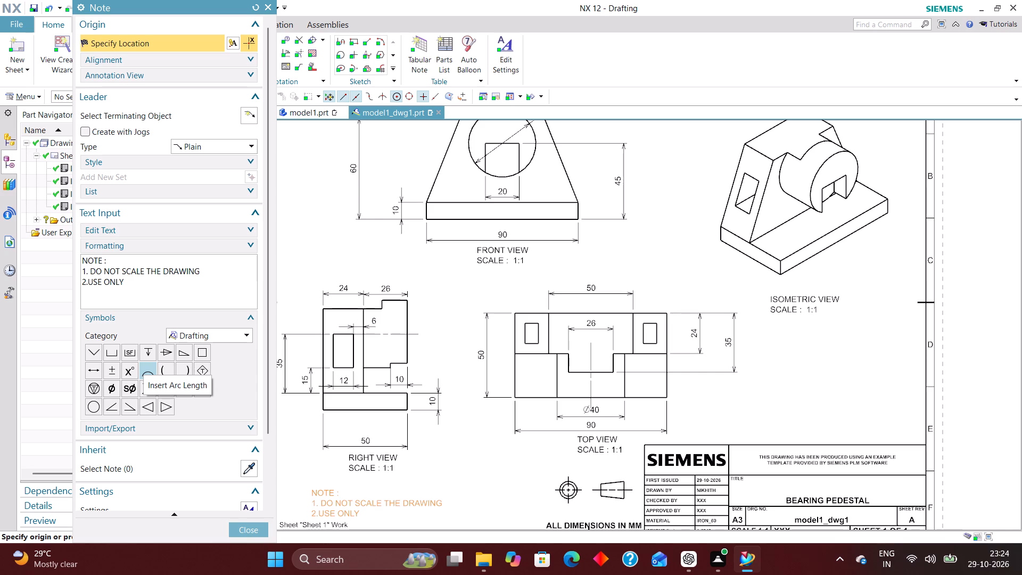
{"action": "type", "text": "GIVEND"}
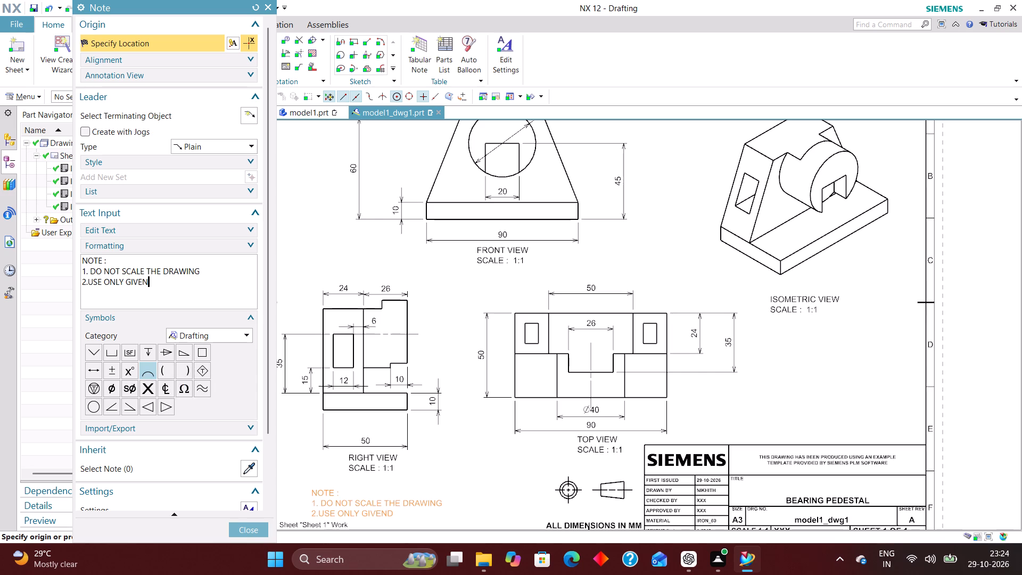
{"action": "key", "text": "BackSpace"}
{"action": "key", "text": "space"}
{"action": "type", "text": "DIMENSIONS"}
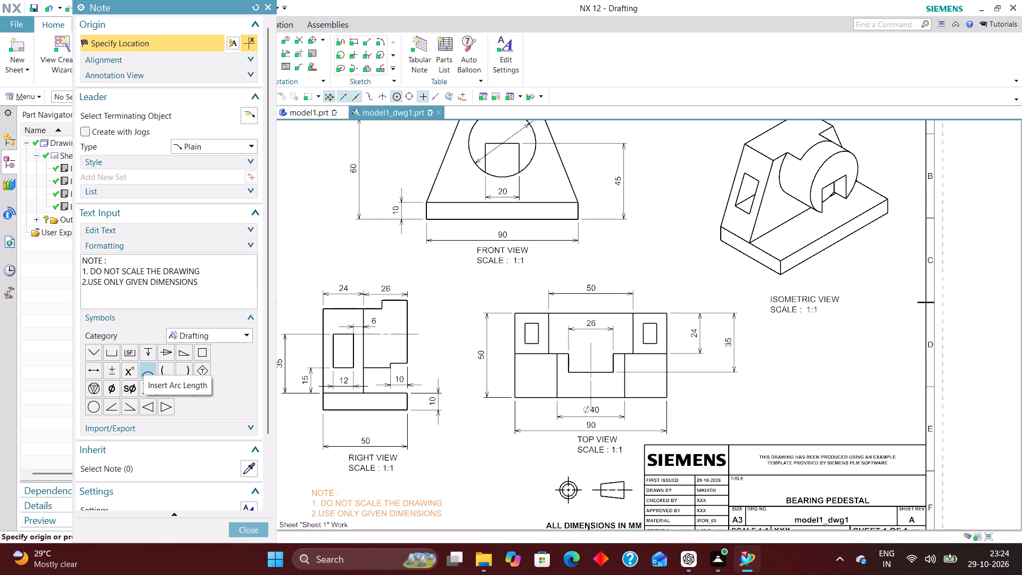
Insert a space after "2." so the note's second line reads "2. USE ONLY GIVEN DIMENSIONS".
{"action": "key", "text": "Left"}
{"action": "key", "text": "Left"}
{"action": "key", "text": "Left"}
{"action": "key", "text": "Left"}
{"action": "key", "text": "Left"}
{"action": "key", "text": "Left"}
{"action": "key", "text": "Left"}
{"action": "key", "text": "Left"}
{"action": "key", "text": "Left"}
{"action": "key", "text": "Left"}
{"action": "key", "text": "Left"}
{"action": "key", "text": "Left"}
{"action": "key", "text": "Left"}
{"action": "key", "text": "Left"}
{"action": "key", "text": "Left"}
{"action": "key", "text": "Left"}
{"action": "key", "text": "Left"}
{"action": "key", "text": "Left"}
{"action": "key", "text": "Left"}
{"action": "key", "text": "Left"}
{"action": "key", "text": "Left"}
{"action": "key", "text": "Left"}
{"action": "key", "text": "Left"}
{"action": "key", "text": "Left"}
{"action": "key", "text": "Left"}
{"action": "key", "text": "space"}
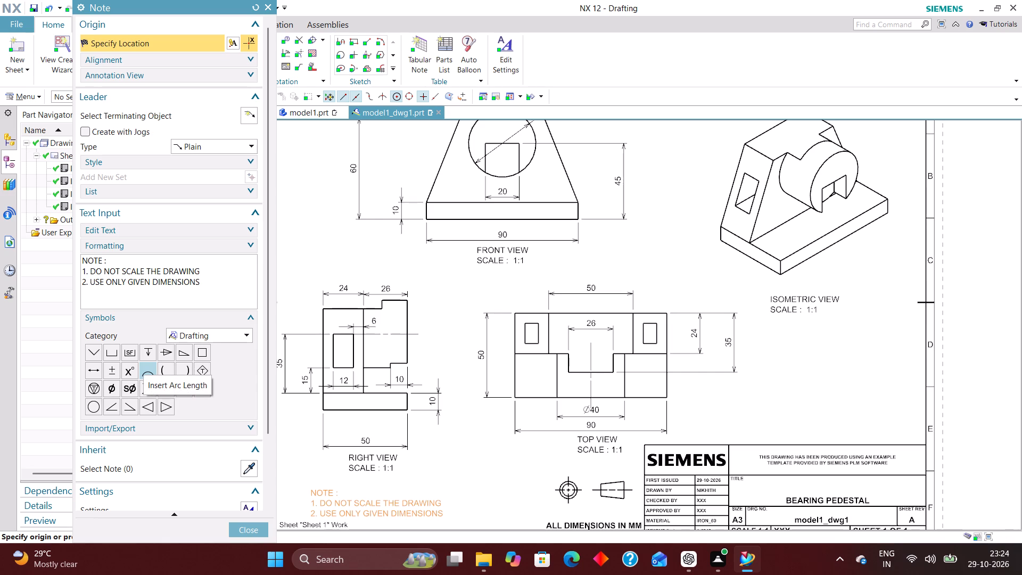
{"action": "key", "text": "Return"}
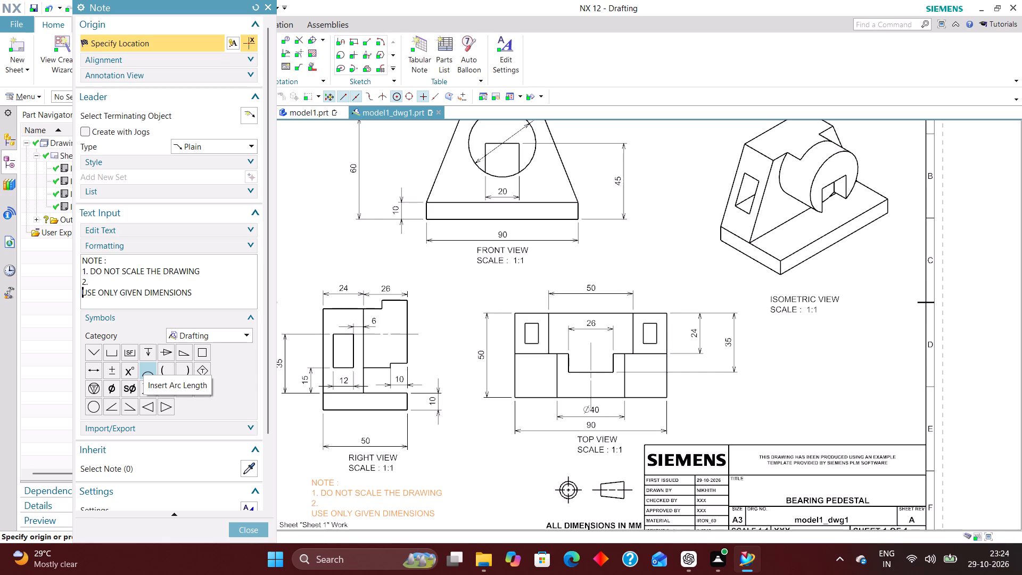
{"action": "key", "text": "BackSpace"}
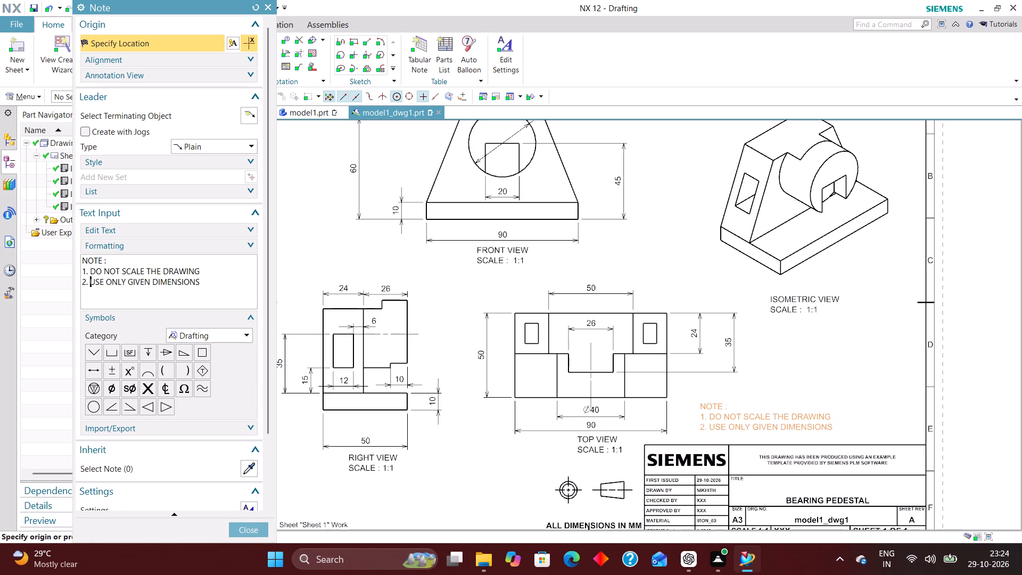
Place the note in the empty area just above the title block, beside the top view, and finish the Note command.
{"action": "left_click", "coordinate": [766, 422]}
{"action": "left_click", "coordinate": [263, 527]}
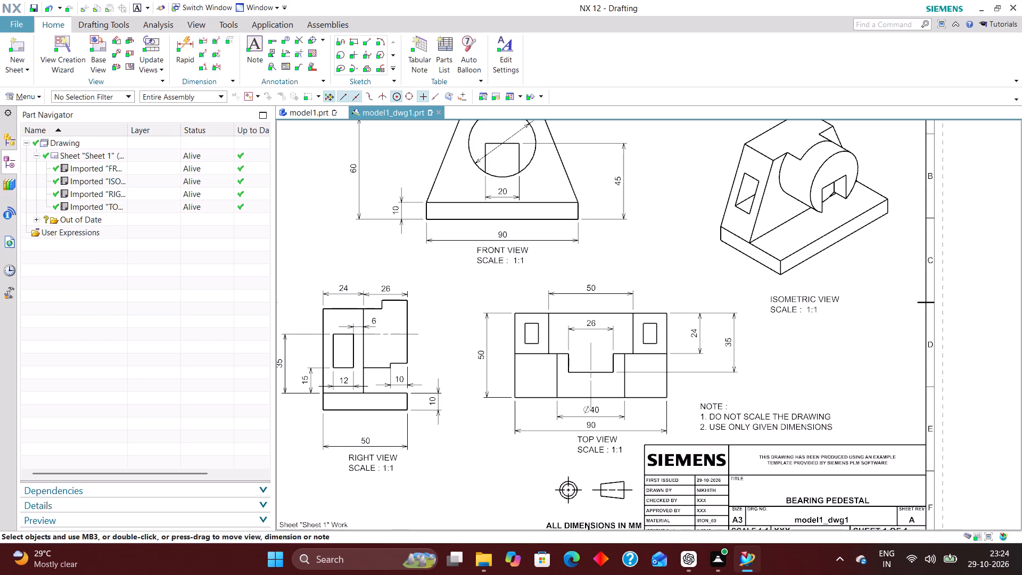
Set all layers other than work layer 2 to visible only in the layer settings.
{"action": "scroll", "coordinate": [735, 422], "scroll_direction": "down", "scroll_amount": 2}
{"action": "scroll", "coordinate": [757, 367], "scroll_direction": "up", "scroll_amount": 1}
{"action": "right_click_drag", "start_coordinate": [789, 374], "coordinate": [789, 373]}
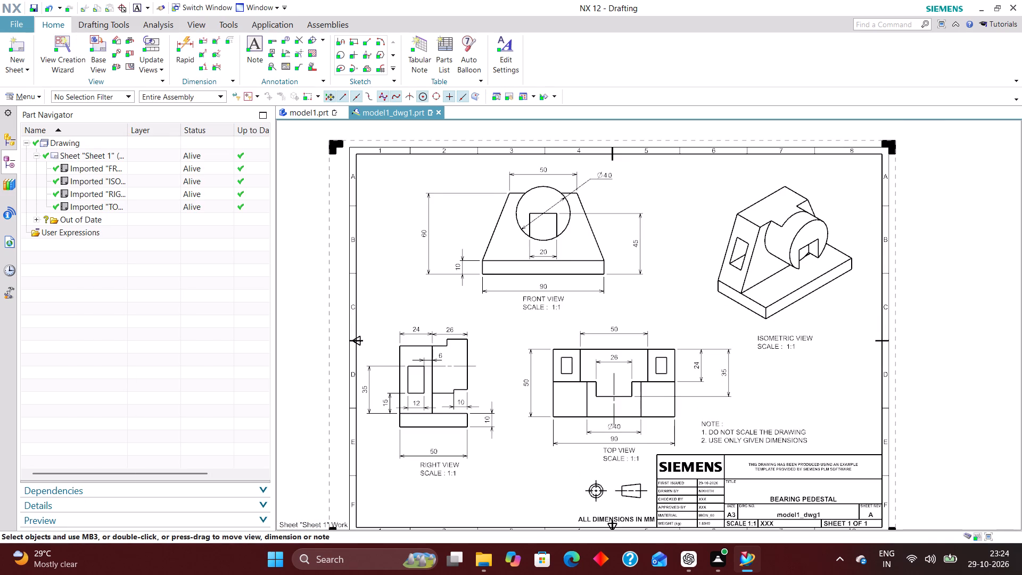
{"action": "right_click_drag", "start_coordinate": [789, 373], "coordinate": [729, 430]}
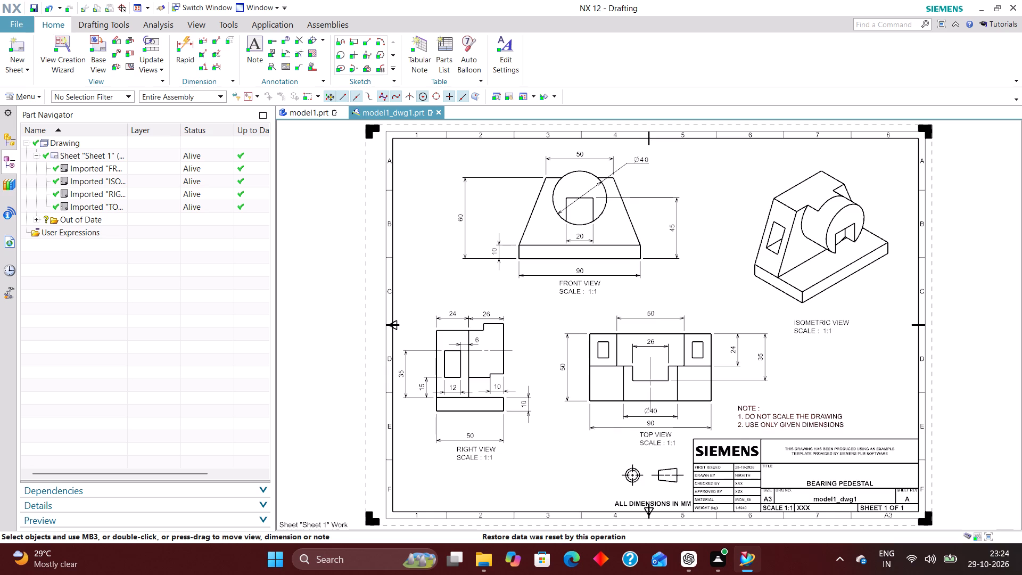
{"action": "key", "text": "ctrl+l"}
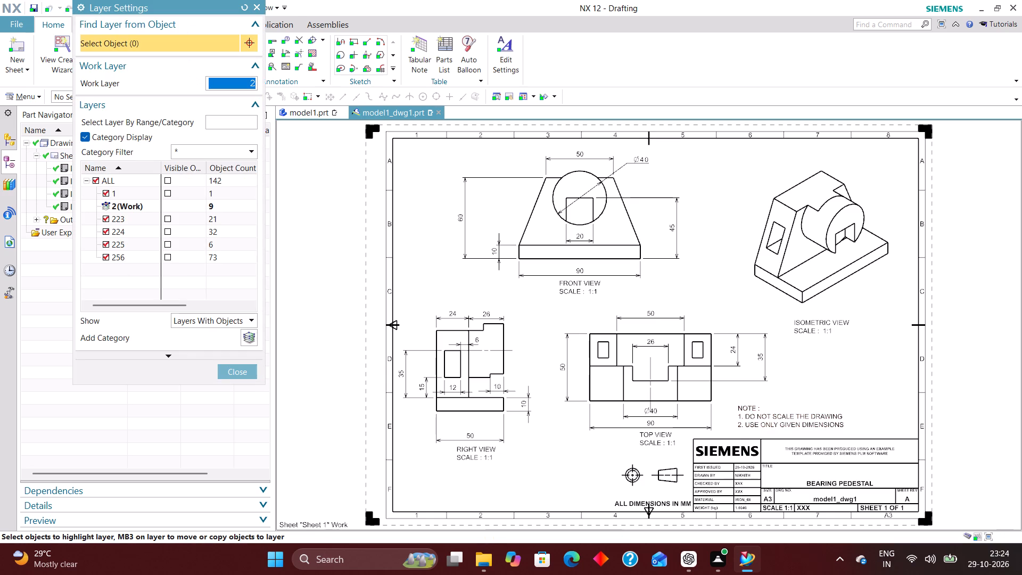
{"action": "left_click", "coordinate": [169, 179]}
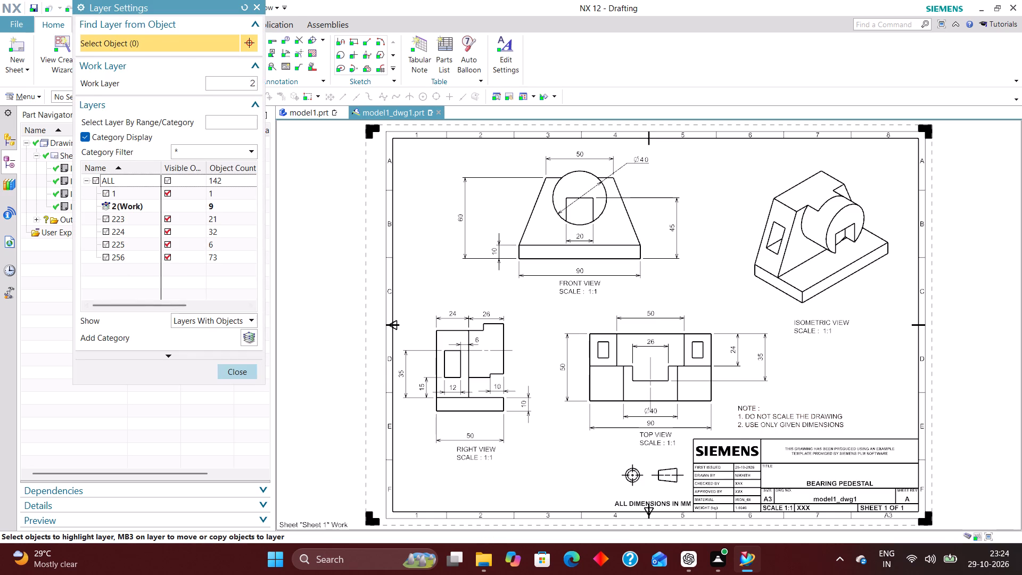
{"action": "left_click", "coordinate": [229, 368]}
Move the note slightly within the empty space above the title block, closer to the top view.
{"action": "left_click_drag", "start_coordinate": [793, 414], "coordinate": [792, 416]}
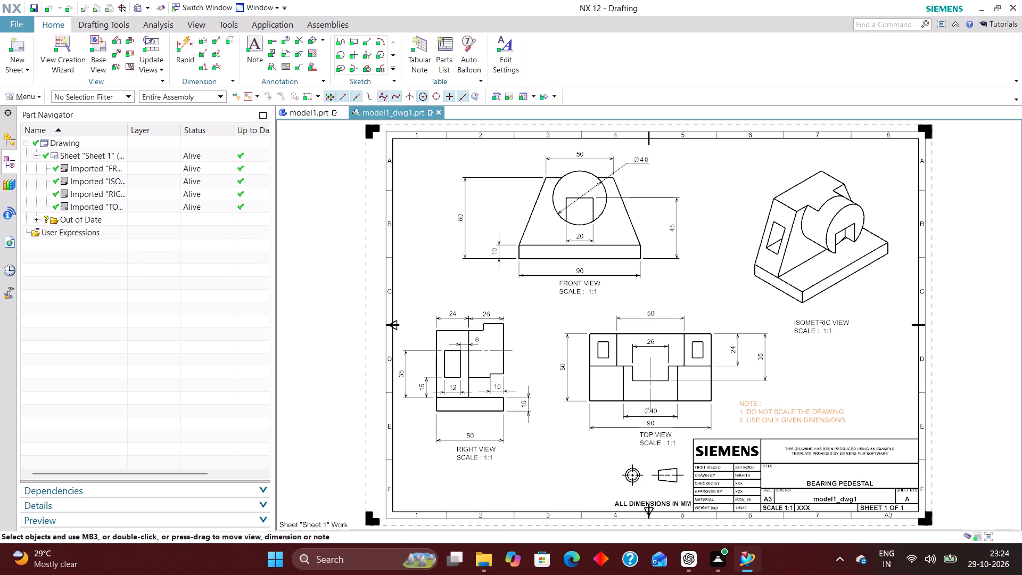
{"action": "left_click_drag", "start_coordinate": [792, 416], "coordinate": [785, 422]}
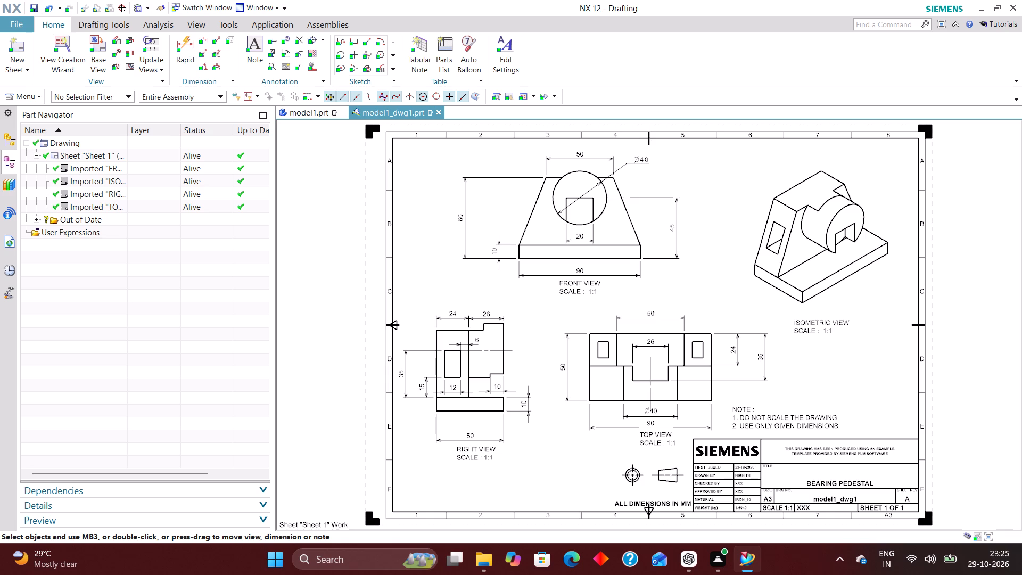
Move the general note above the title block to layer 224, restricting the selection to Note objects to pick it.
{"action": "key", "text": "ctrl+l"}
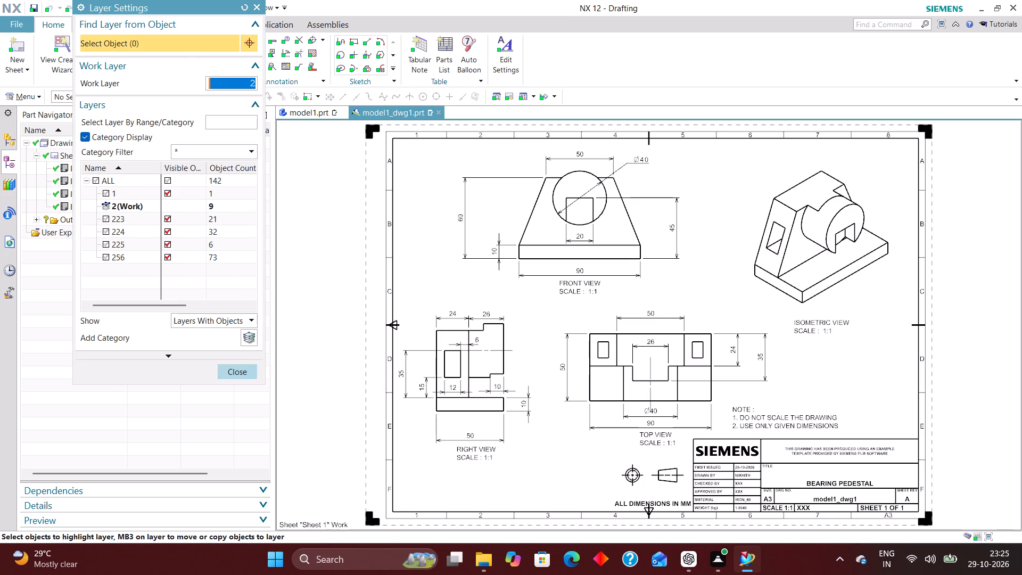
{"action": "left_click", "coordinate": [229, 375]}
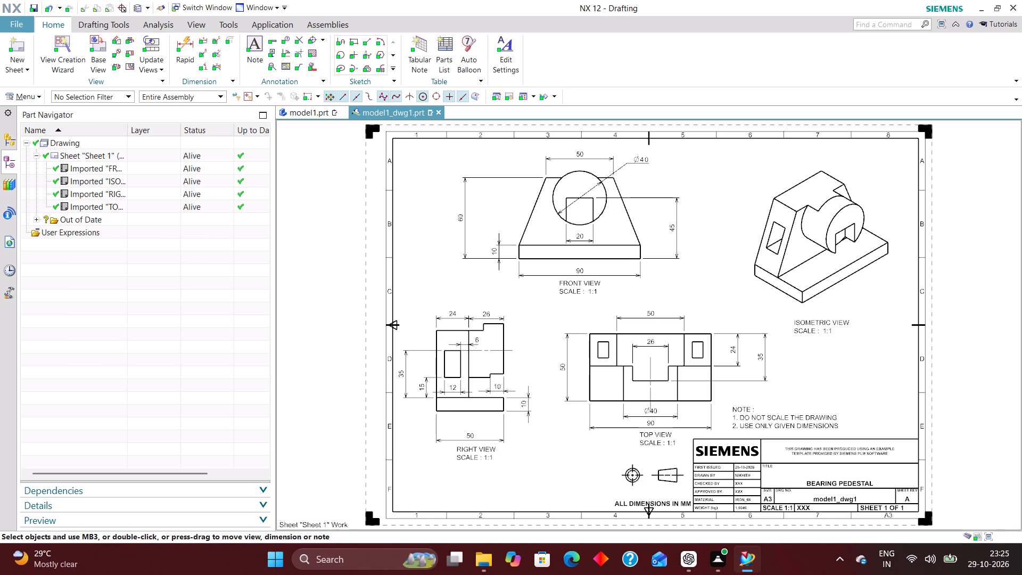
{"action": "left_click", "coordinate": [100, 93]}
{"action": "left_click", "coordinate": [76, 175]}
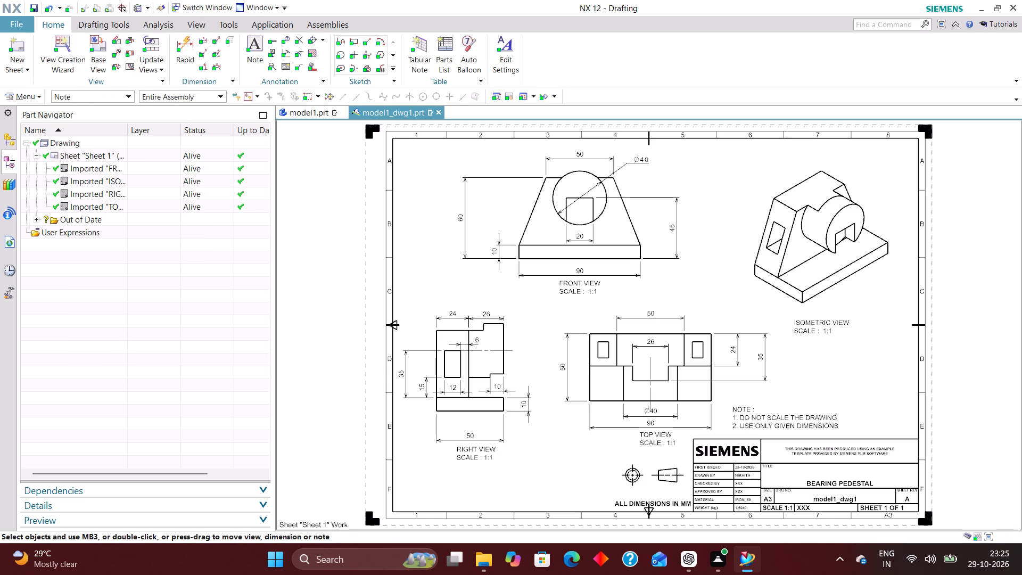
{"action": "key", "text": "ctrl+a"}
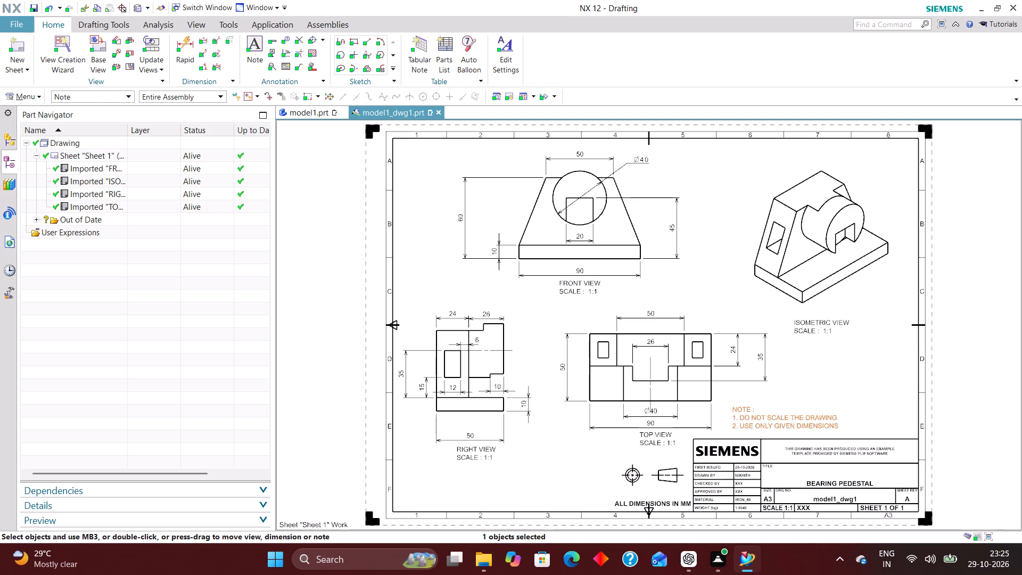
{"action": "key", "text": "ctrl+j"}
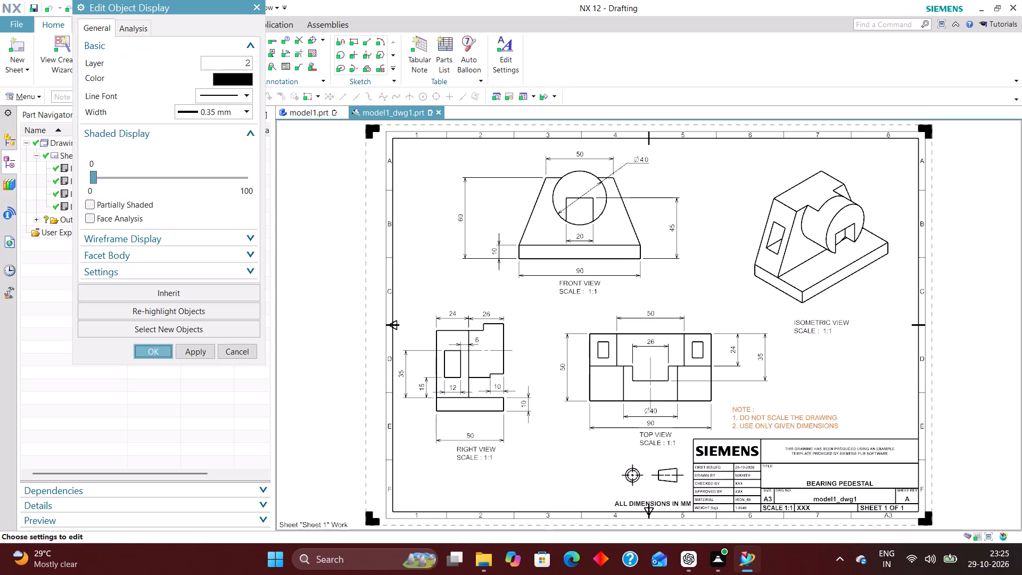
{"action": "left_click_drag", "start_coordinate": [240, 62], "coordinate": [407, 68]}
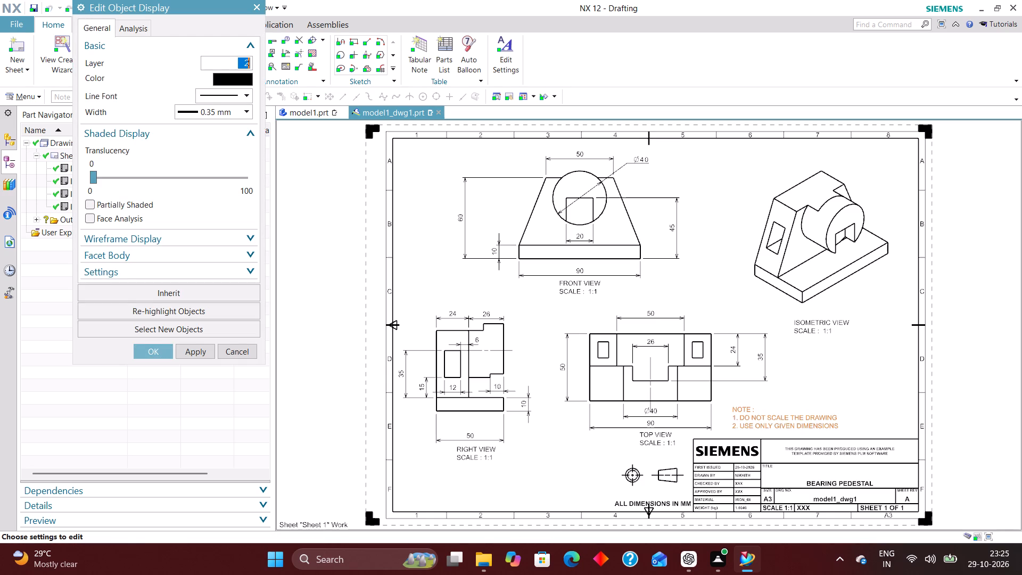
{"action": "type", "text": "224"}
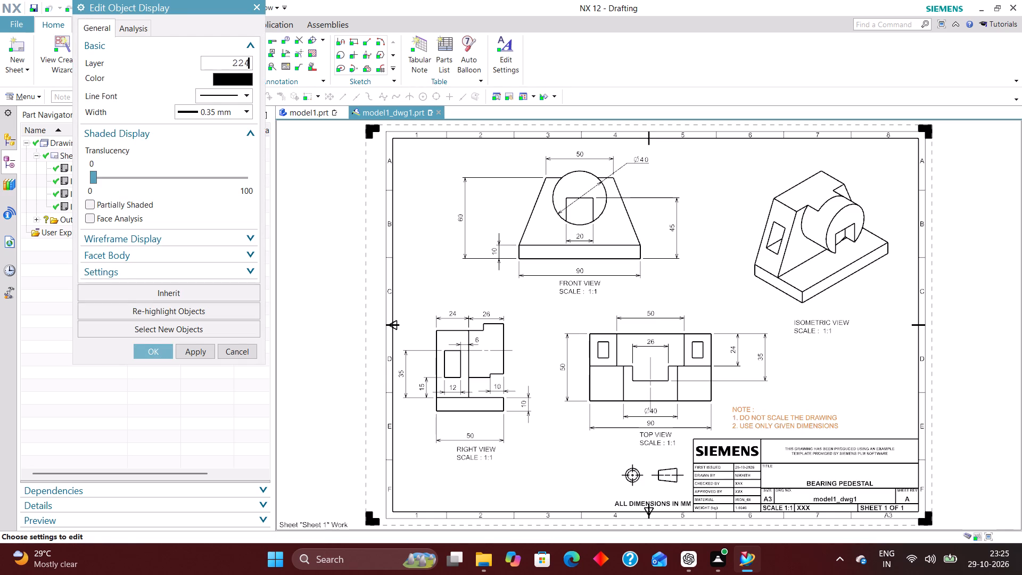
{"action": "key", "text": "Return"}
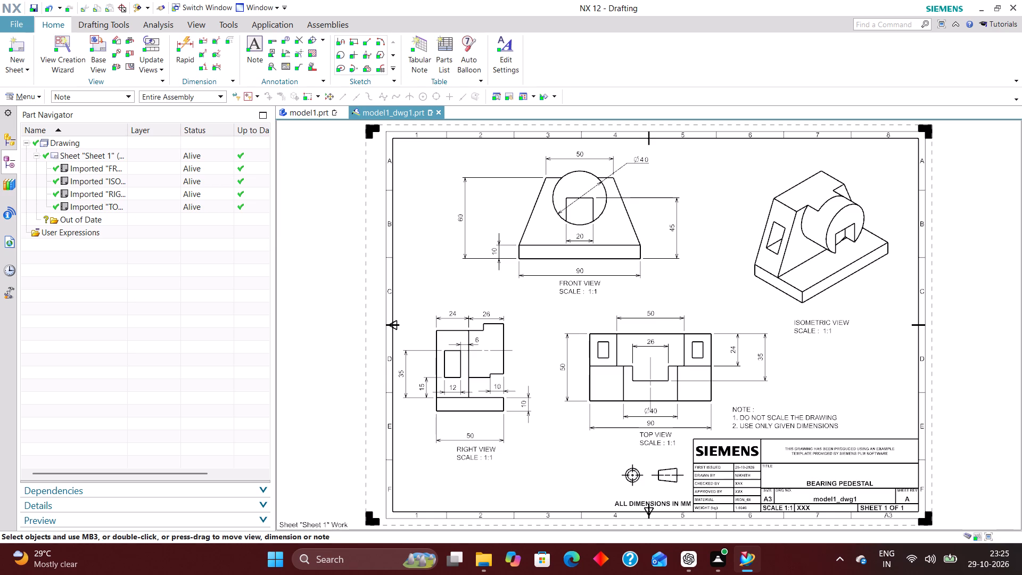
Test whether the note above the title block can be moved, and check the layer assignments in the layer settings.
{"action": "left_click_drag", "start_coordinate": [789, 424], "coordinate": [810, 403]}
{"action": "left_click", "coordinate": [815, 373]}
{"action": "key", "text": "ctrl+l"}
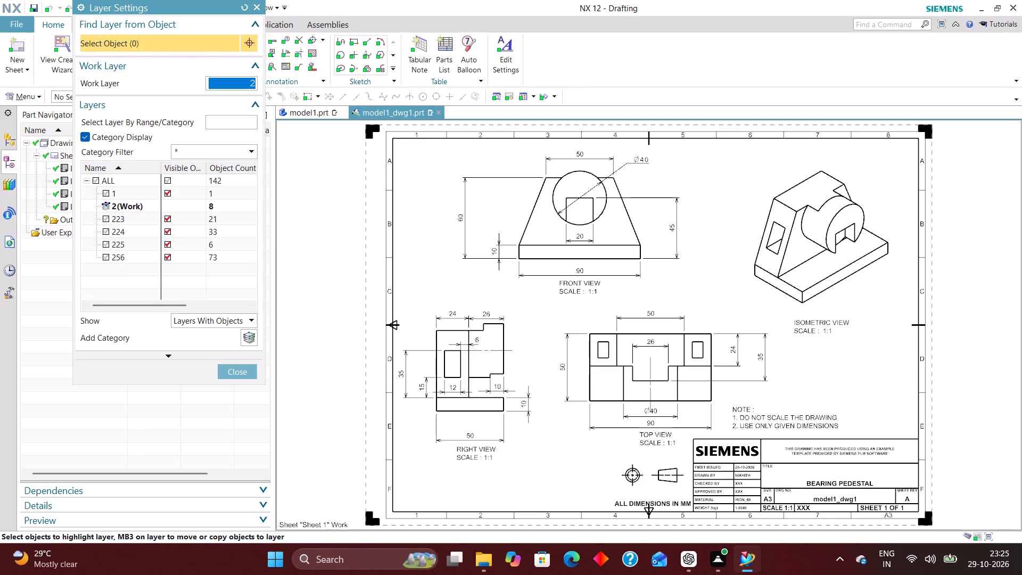
{"action": "left_click", "coordinate": [234, 366]}
{"action": "left_click_drag", "start_coordinate": [798, 421], "coordinate": [825, 396]}
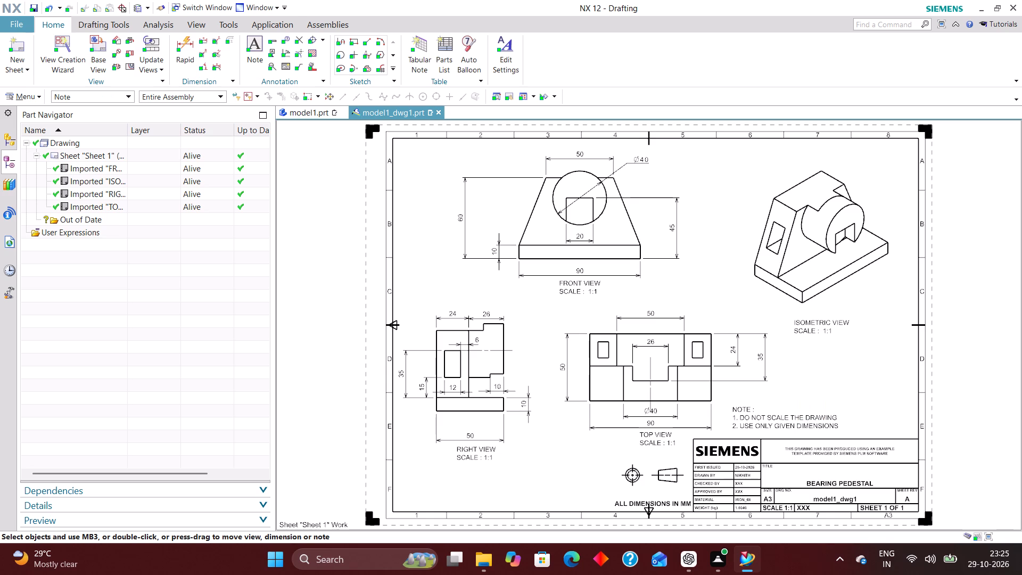
Reset the selection filter to No Selection Filter, and test selecting the general note and the right view's upper dimensions.
{"action": "left_click", "coordinate": [117, 94]}
{"action": "left_click", "coordinate": [113, 109]}
{"action": "left_click_drag", "start_coordinate": [761, 423], "coordinate": [792, 390]}
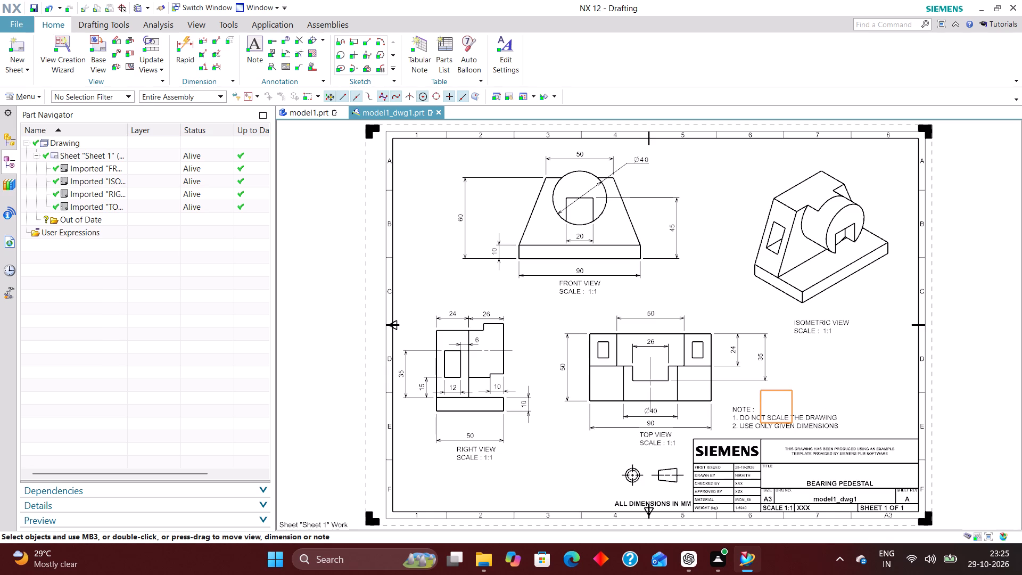
{"action": "left_click", "coordinate": [938, 387]}
{"action": "left_click", "coordinate": [457, 313]}
{"action": "left_click", "coordinate": [490, 310]}
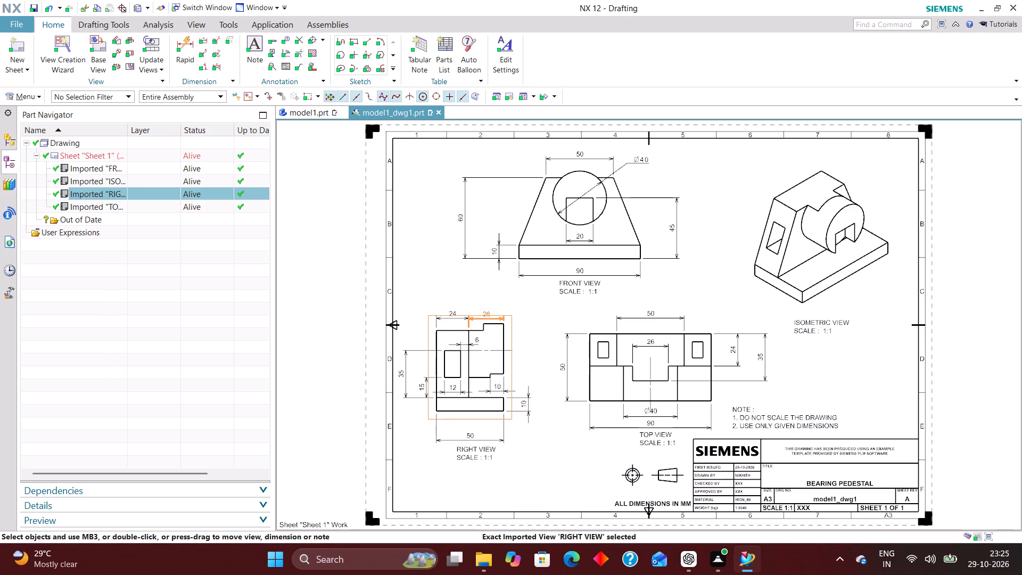
{"action": "left_click", "coordinate": [544, 342]}
{"action": "left_click", "coordinate": [572, 463]}
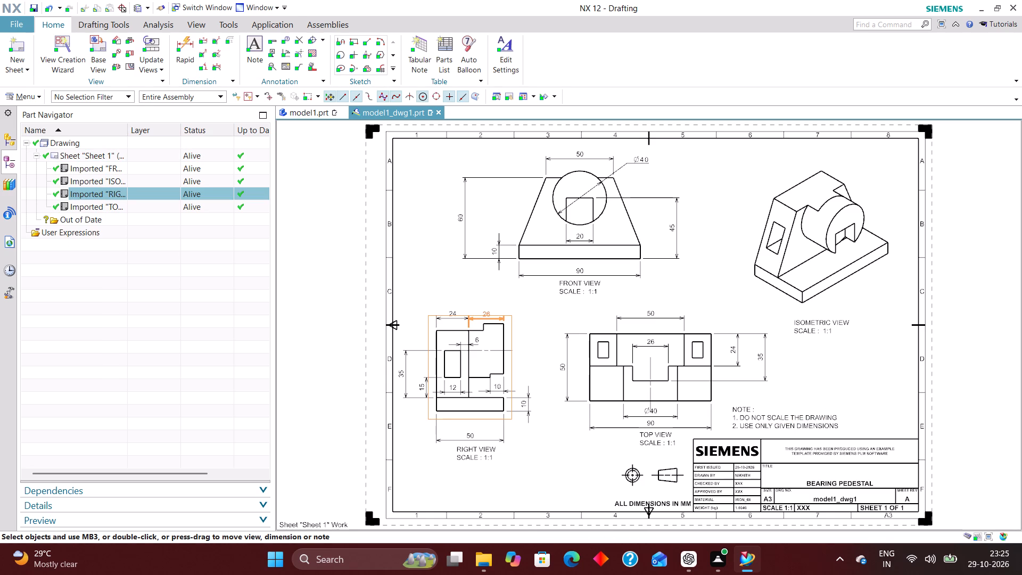
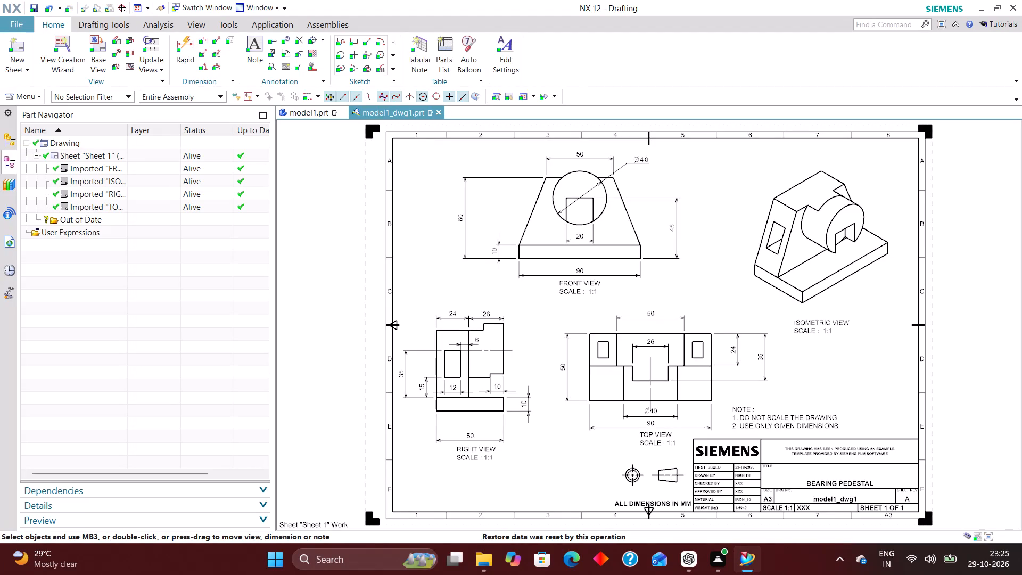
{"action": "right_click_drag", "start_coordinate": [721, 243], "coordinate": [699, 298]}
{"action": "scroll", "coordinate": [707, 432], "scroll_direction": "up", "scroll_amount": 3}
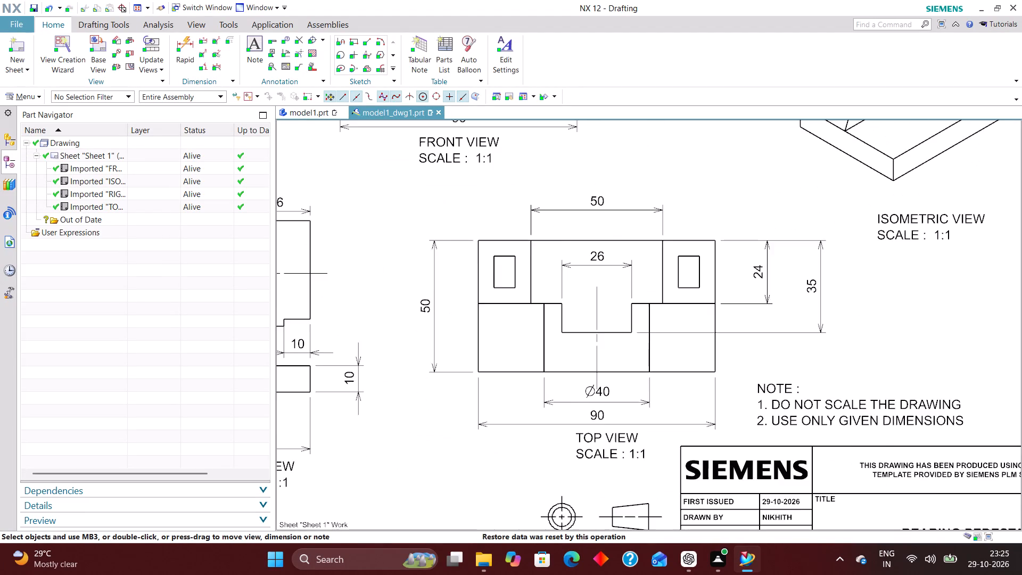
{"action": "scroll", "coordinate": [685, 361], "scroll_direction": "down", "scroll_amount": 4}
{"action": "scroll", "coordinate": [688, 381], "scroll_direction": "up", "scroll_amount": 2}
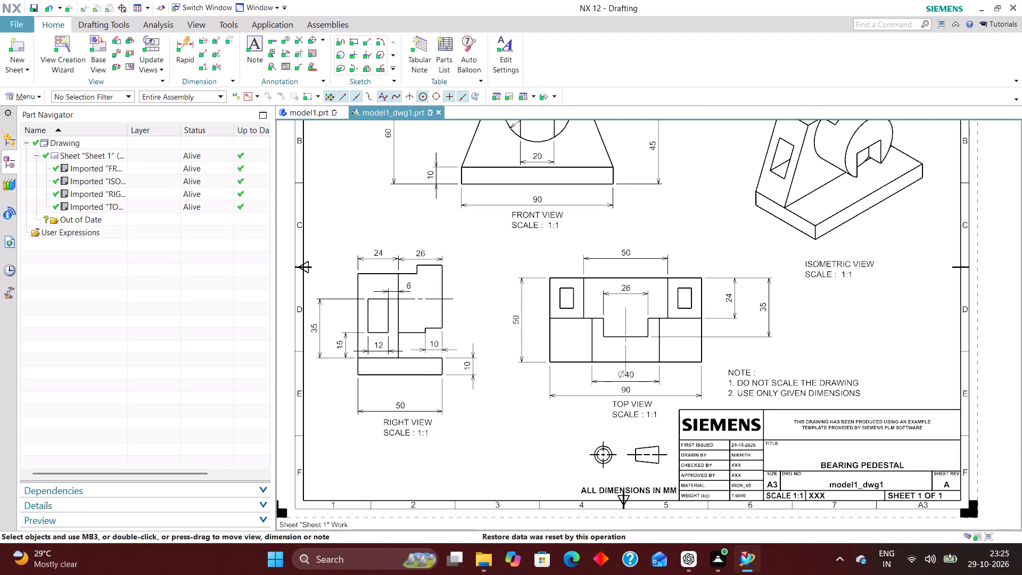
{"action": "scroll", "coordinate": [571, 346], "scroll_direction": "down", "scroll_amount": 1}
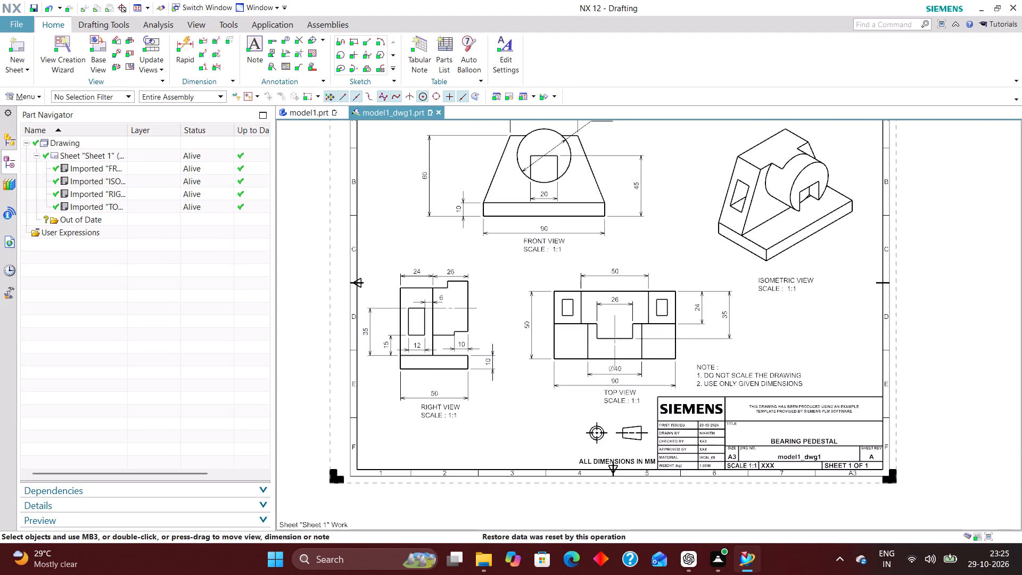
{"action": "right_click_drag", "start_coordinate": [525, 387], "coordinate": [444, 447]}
Switch to the model1.prt part and stop the journal recording.
{"action": "left_click", "coordinate": [313, 116]}
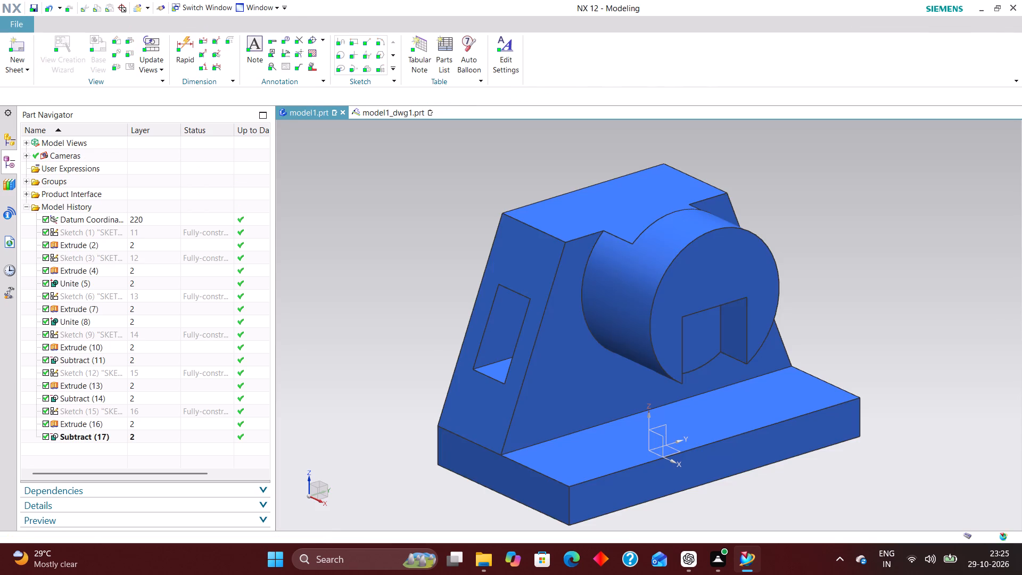
{"action": "left_click", "coordinate": [436, 27]}
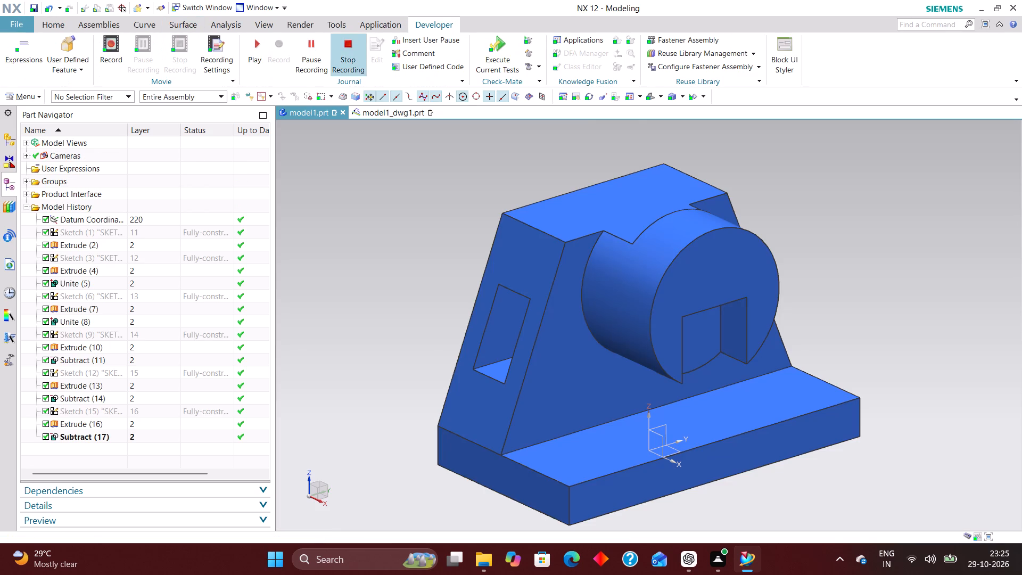
{"action": "left_click", "coordinate": [337, 46]}
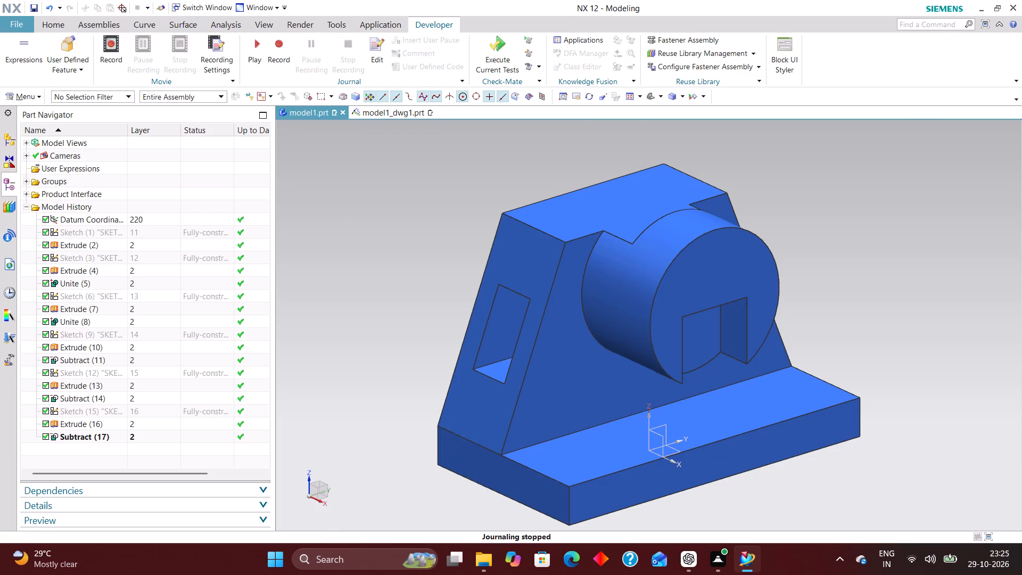